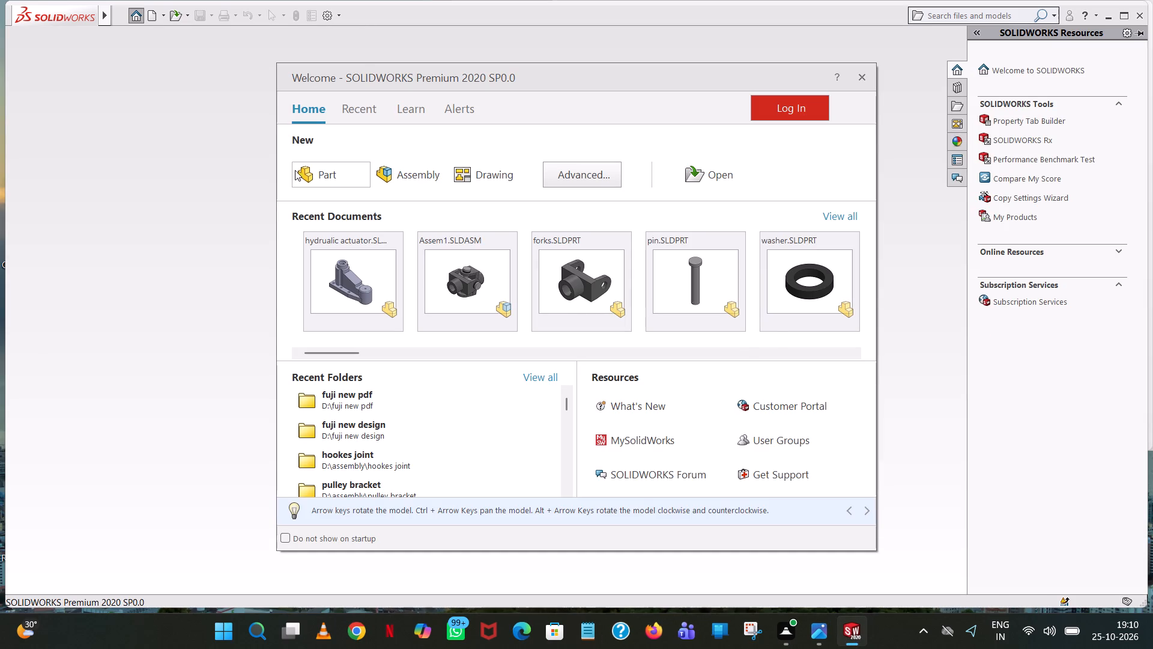
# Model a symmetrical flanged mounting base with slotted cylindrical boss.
# Create a new part document.
pyautogui.doubleClick(322, 169)
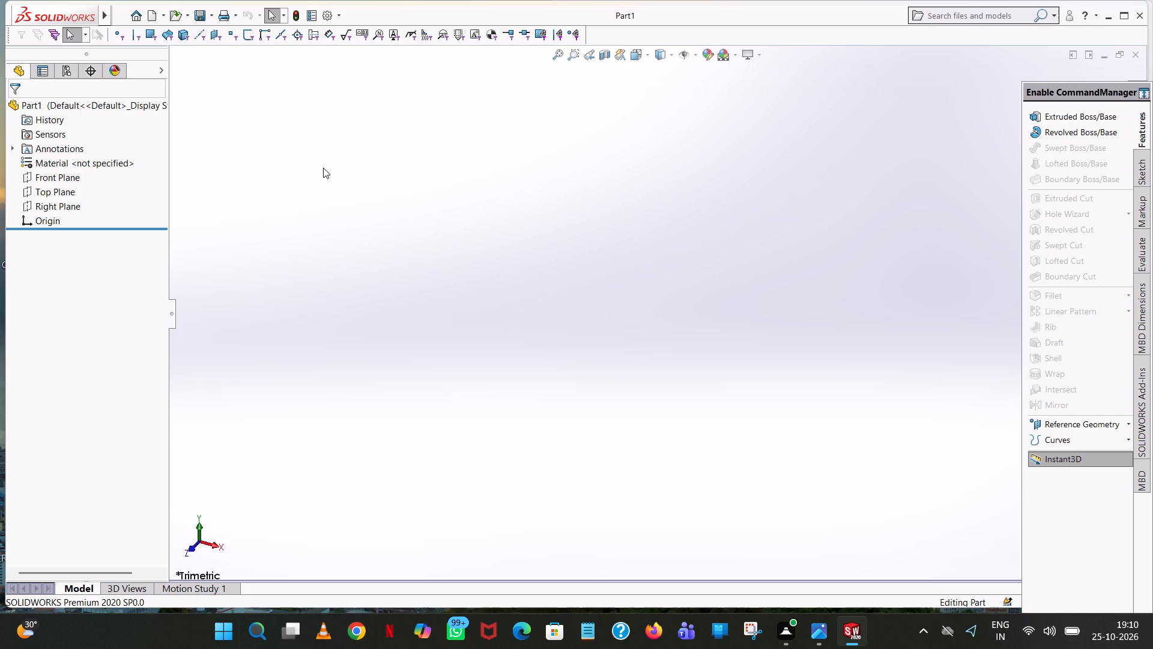
# Start a new sketch on the Top Plane.
pyautogui.click(59, 188)
pyautogui.click(72, 172)
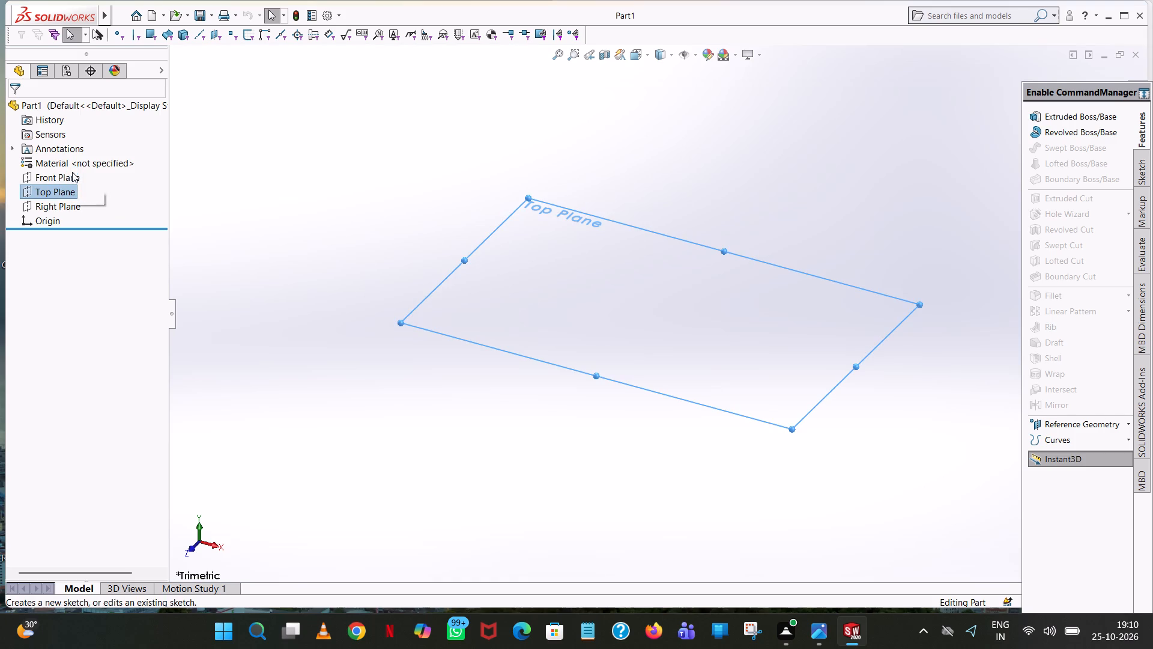
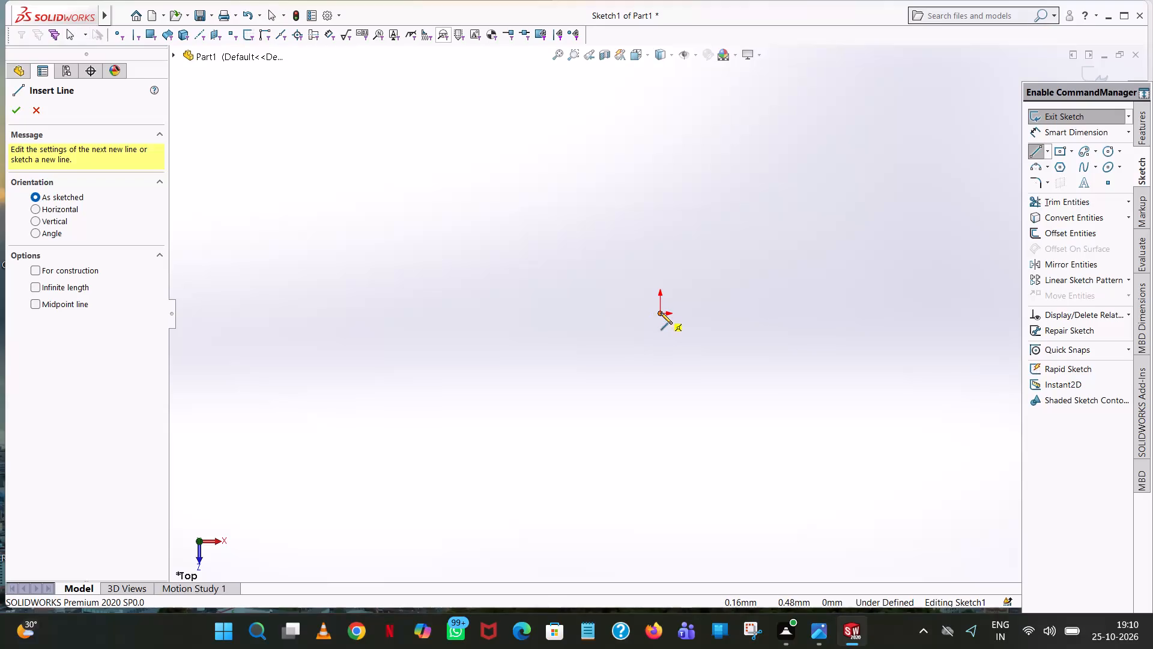
# Draw a 70 mm horizontal line from the origin and a 40 mm vertical line upward from its end.
pyautogui.click(660, 314)
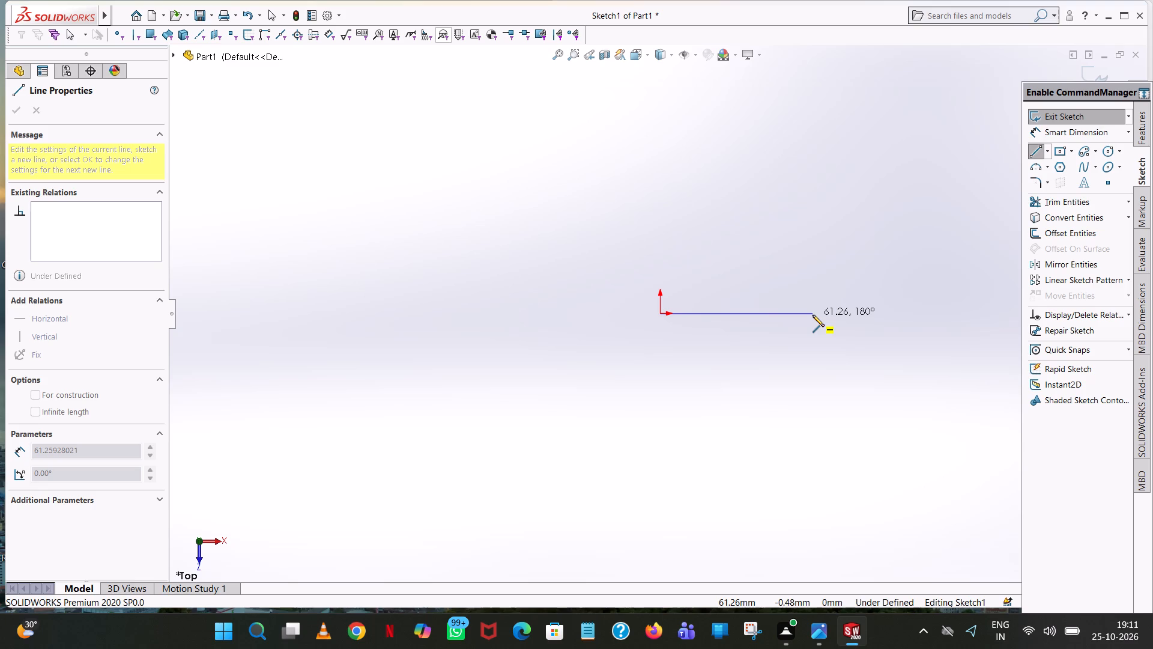
pyautogui.click(813, 315)
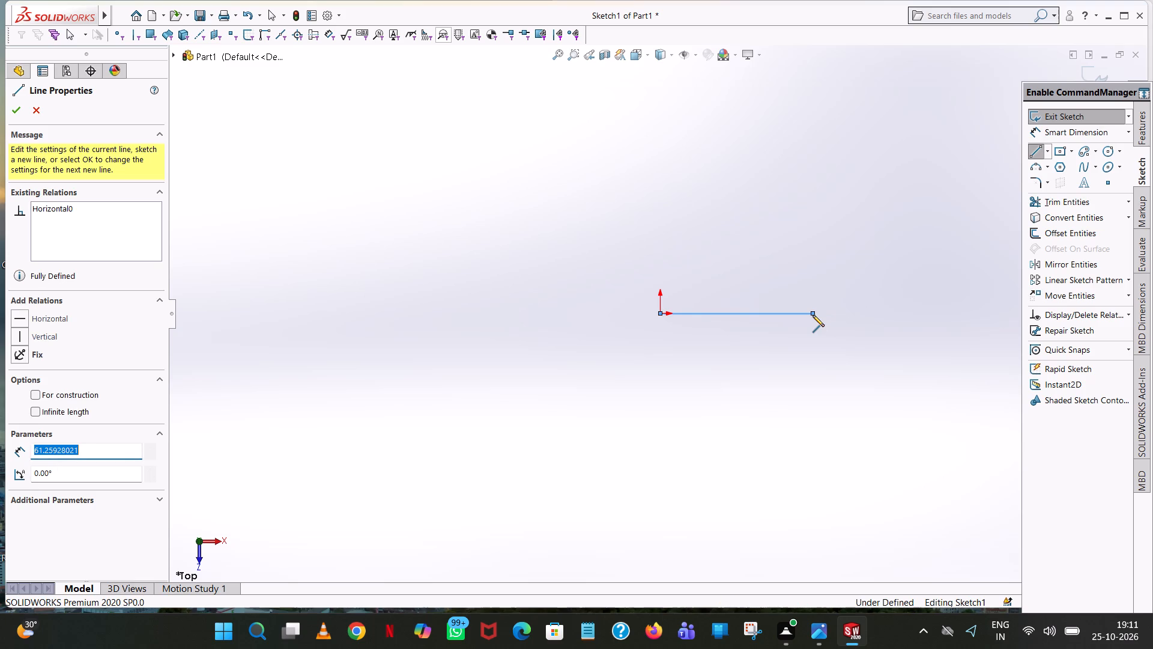
pyautogui.write('140/2')
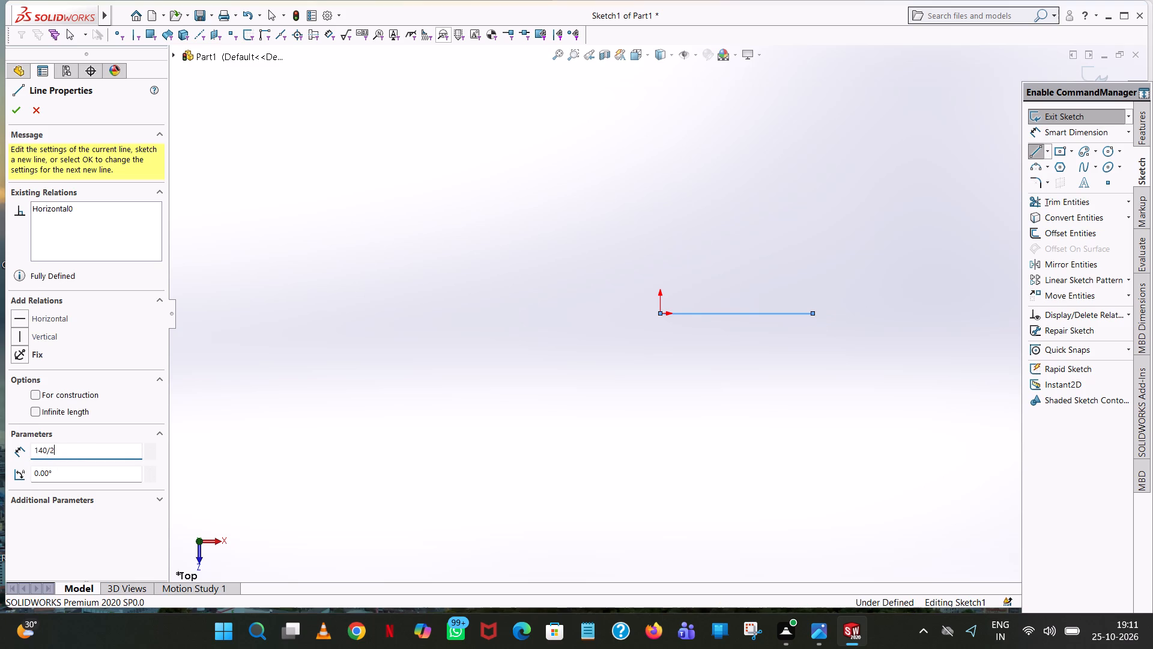
pyautogui.press('Return')
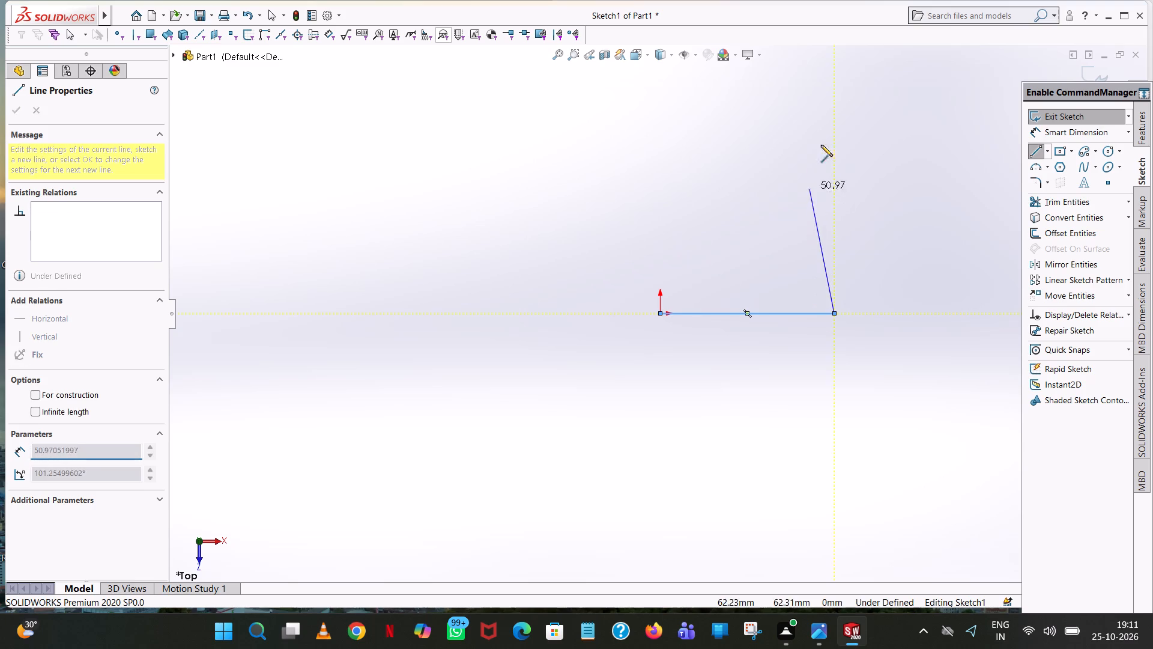
pyautogui.click(834, 119)
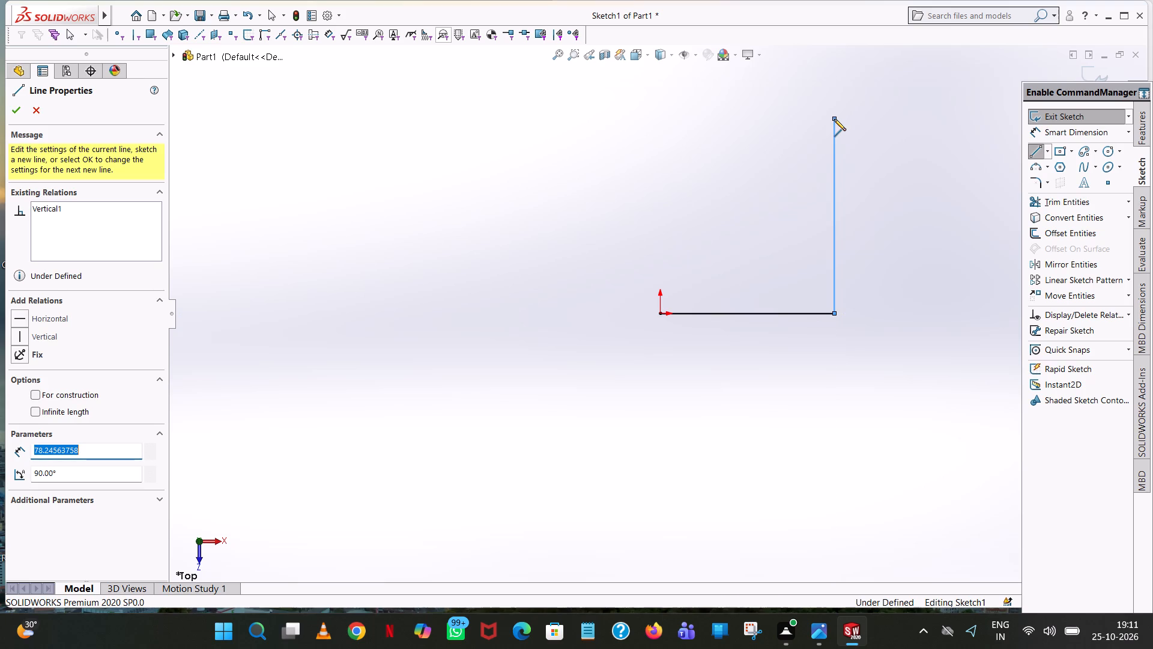
pyautogui.write('80/2')
pyautogui.press('Return')
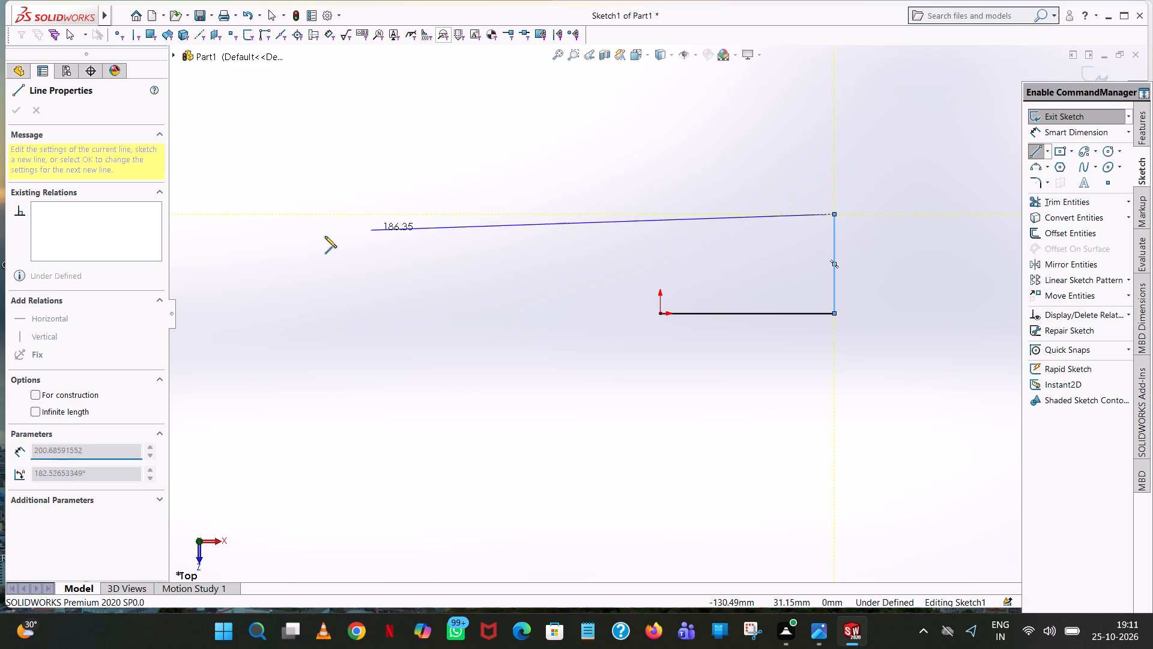
# Complete the rectangle around the origin with a 140 mm top edge, an 80 mm left edge, a 140 mm bottom edge and a closing right edge.
pyautogui.click(399, 216)
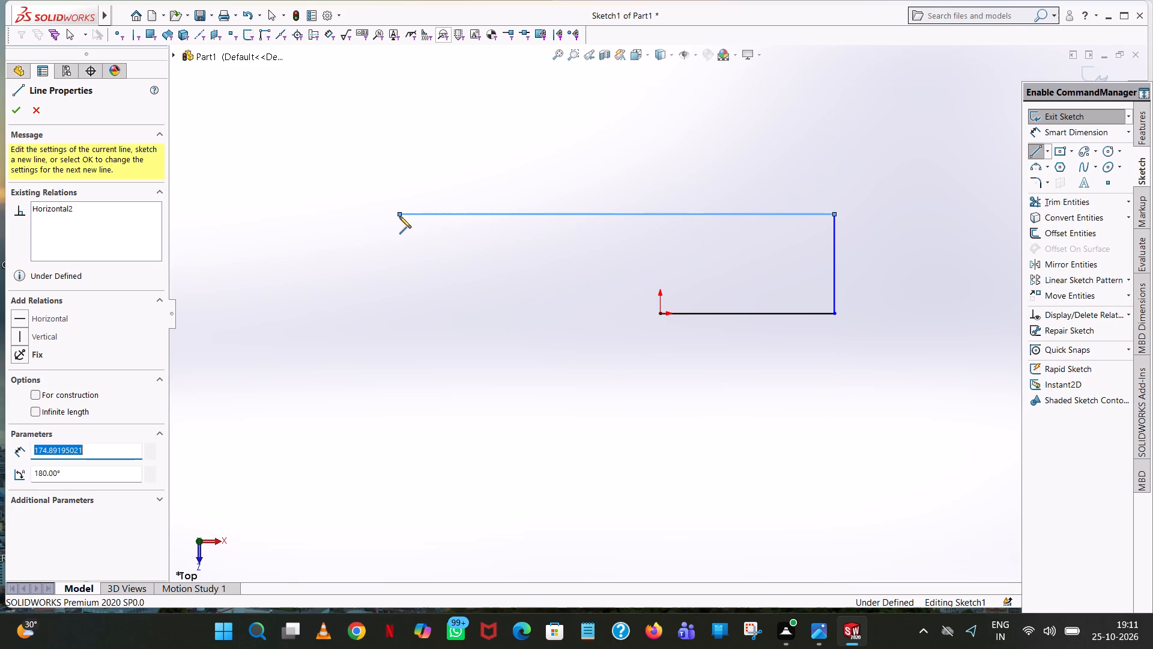
pyautogui.write('140')
pyautogui.press('Return')
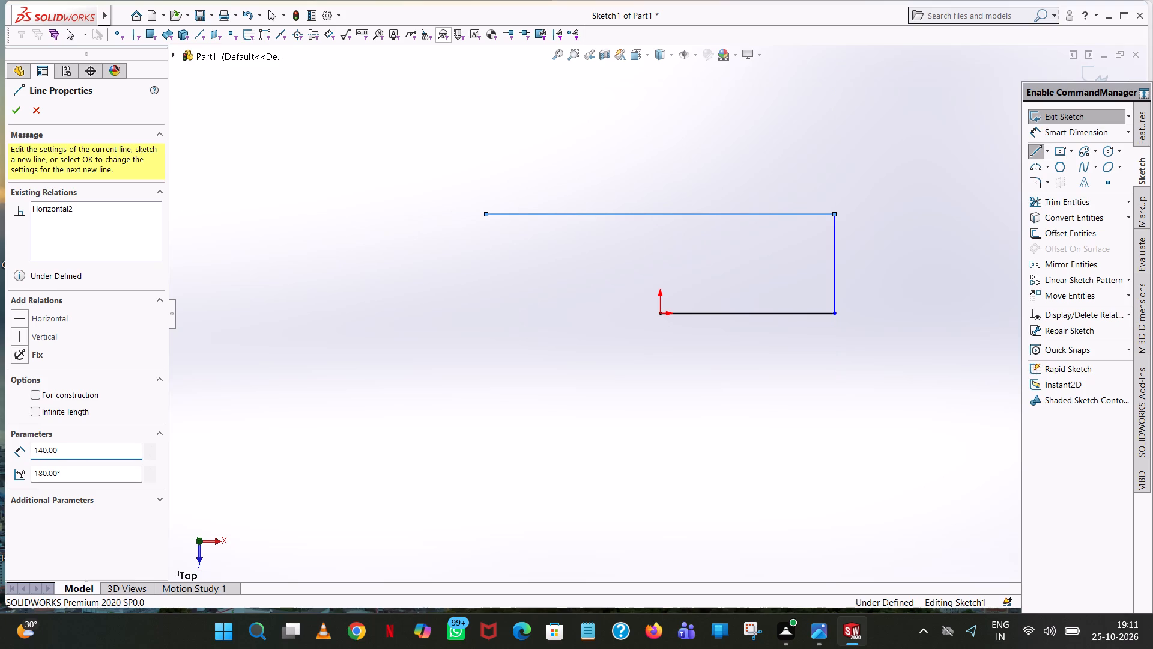
pyautogui.click(488, 478)
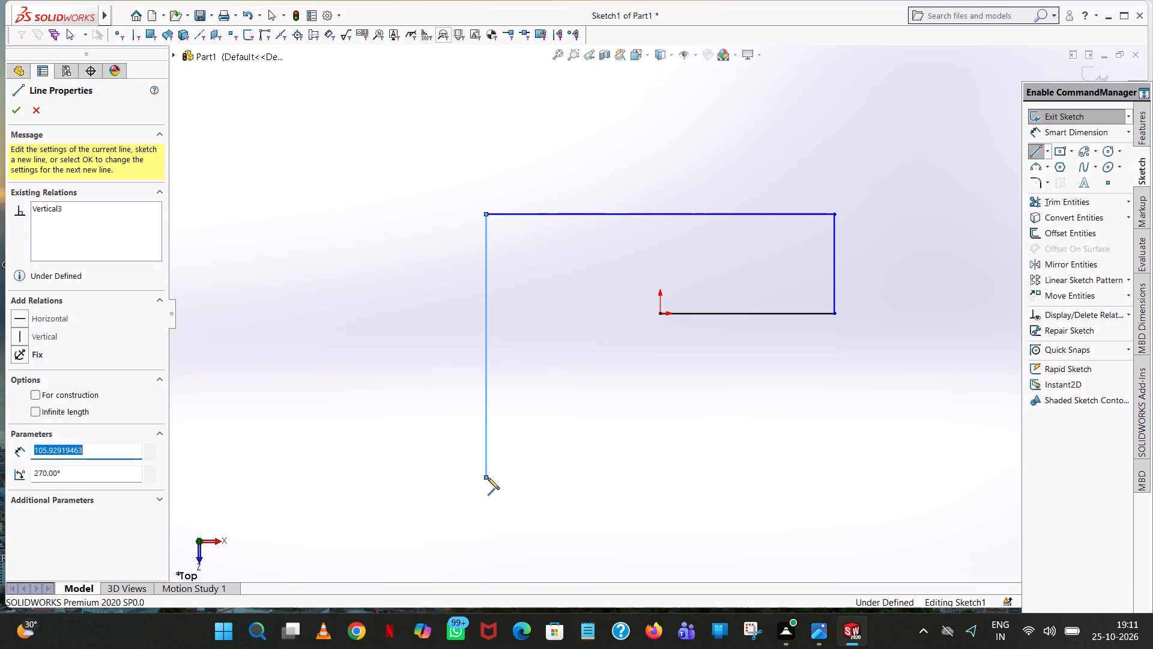
pyautogui.write('80')
pyautogui.press('Return')
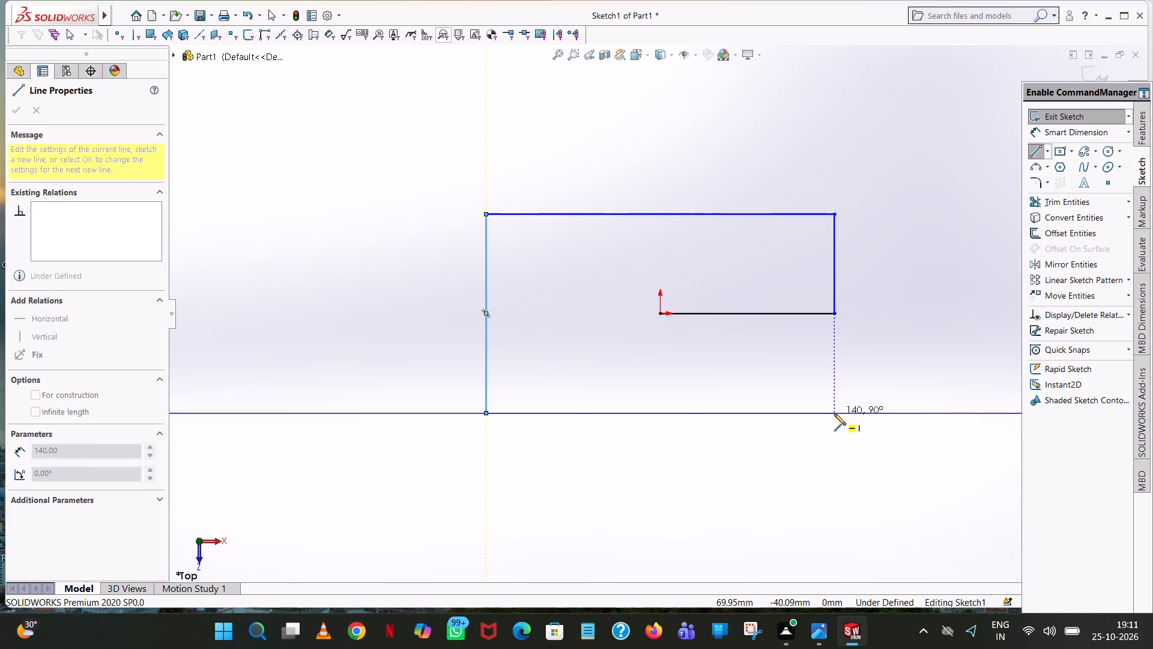
pyautogui.click(832, 413)
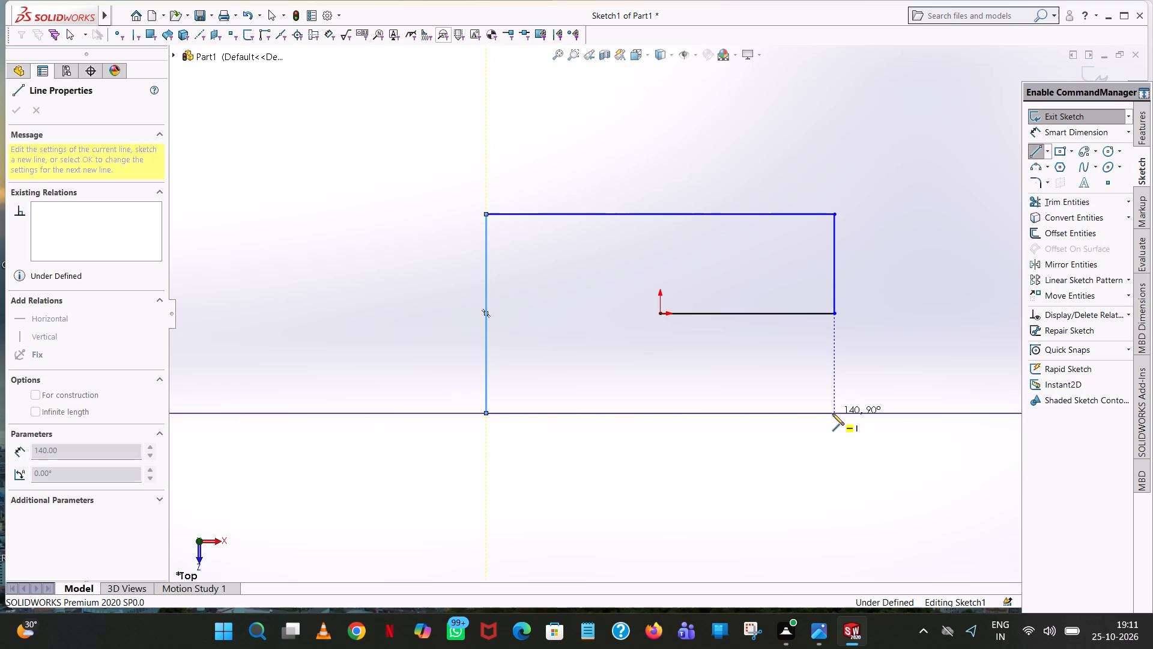
pyautogui.click(834, 312)
pyautogui.rightClick(834, 312)
pyautogui.click(861, 324)
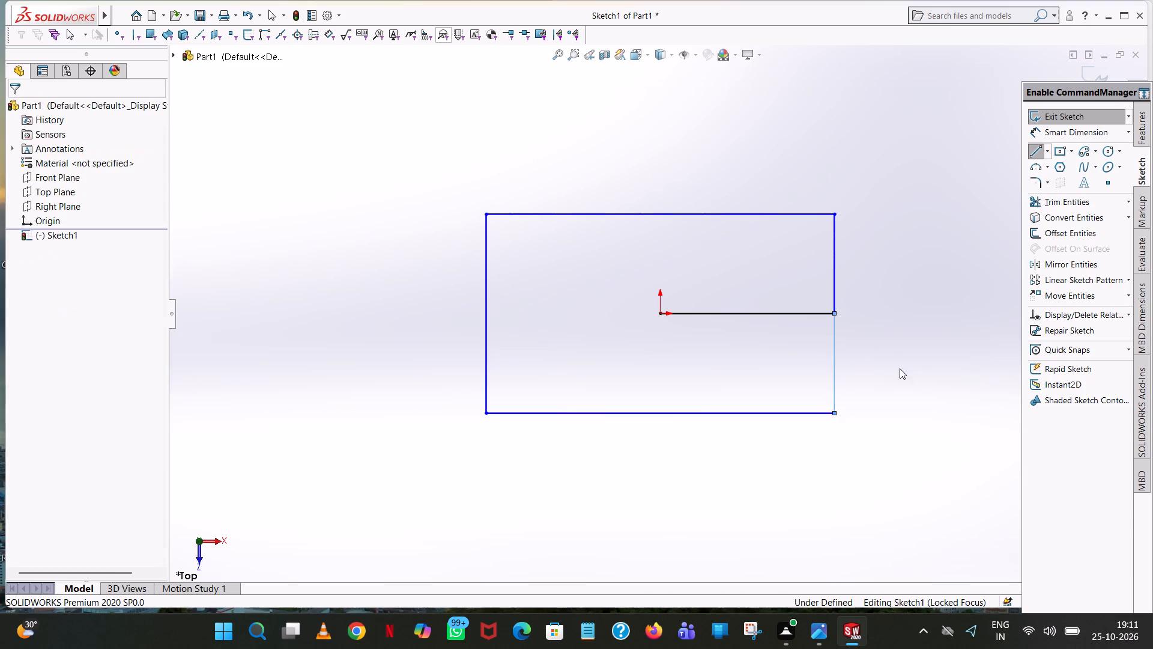
# Trim away the horizontal line running from the origin to the rectangle's right edge.
pyautogui.click(1060, 200)
pyautogui.click(791, 314)
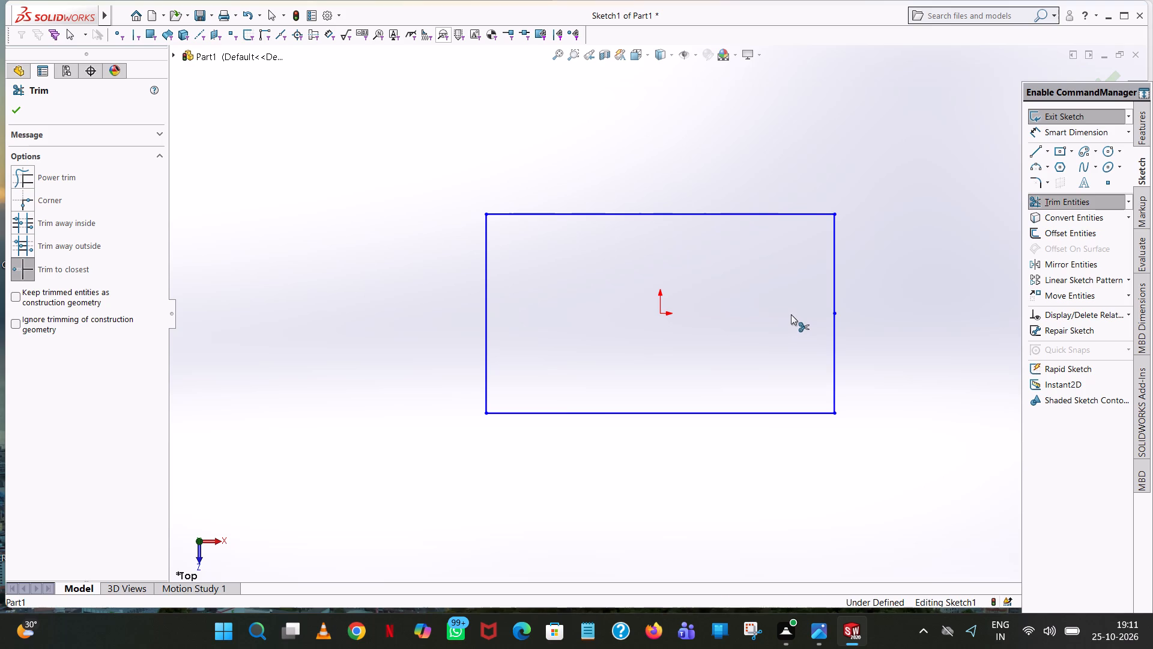
pyautogui.click(15, 113)
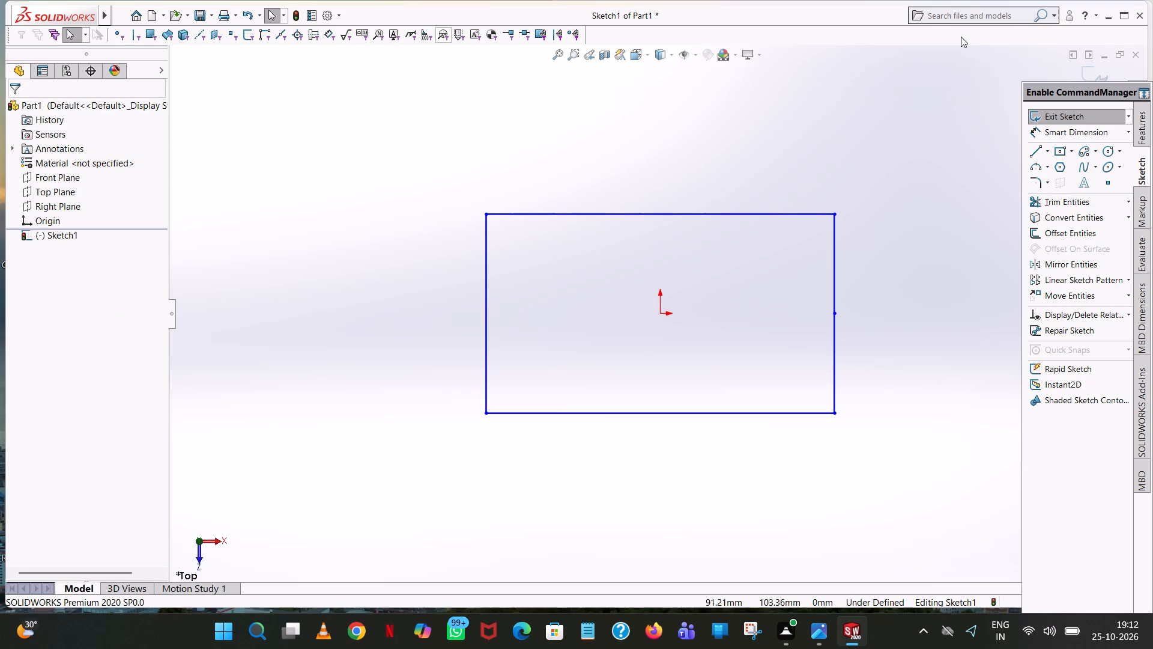
# Dimension the rectangle's top edge at 140 mm and its left edge at 80 mm.
pyautogui.click(1043, 136)
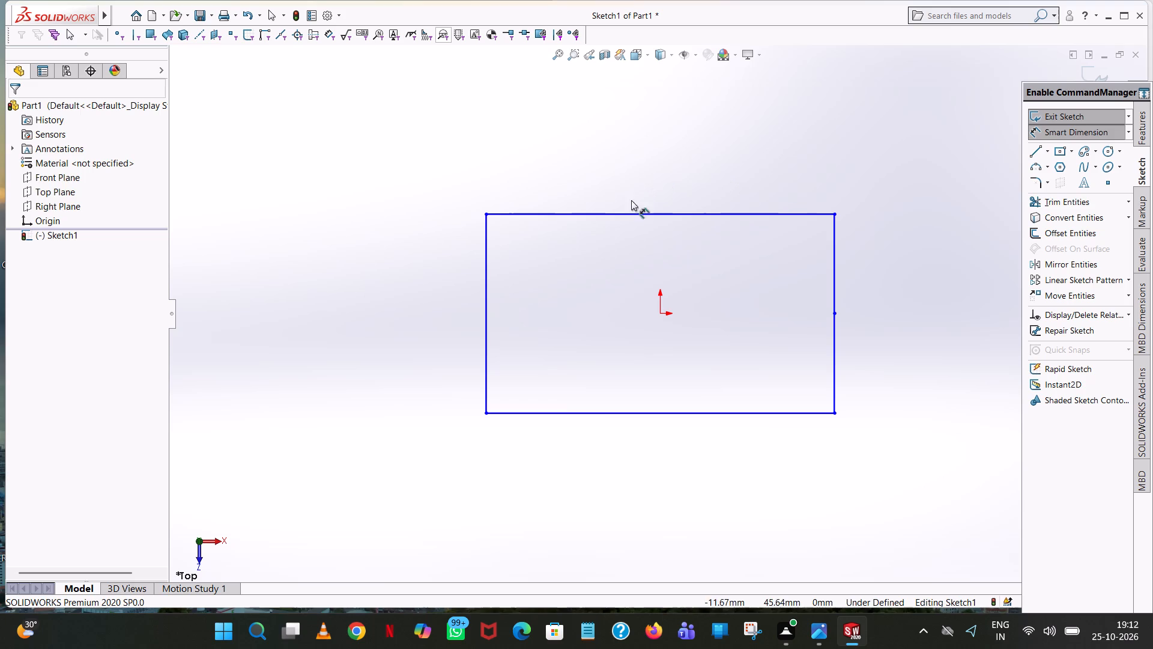
pyautogui.click(637, 212)
pyautogui.click(632, 114)
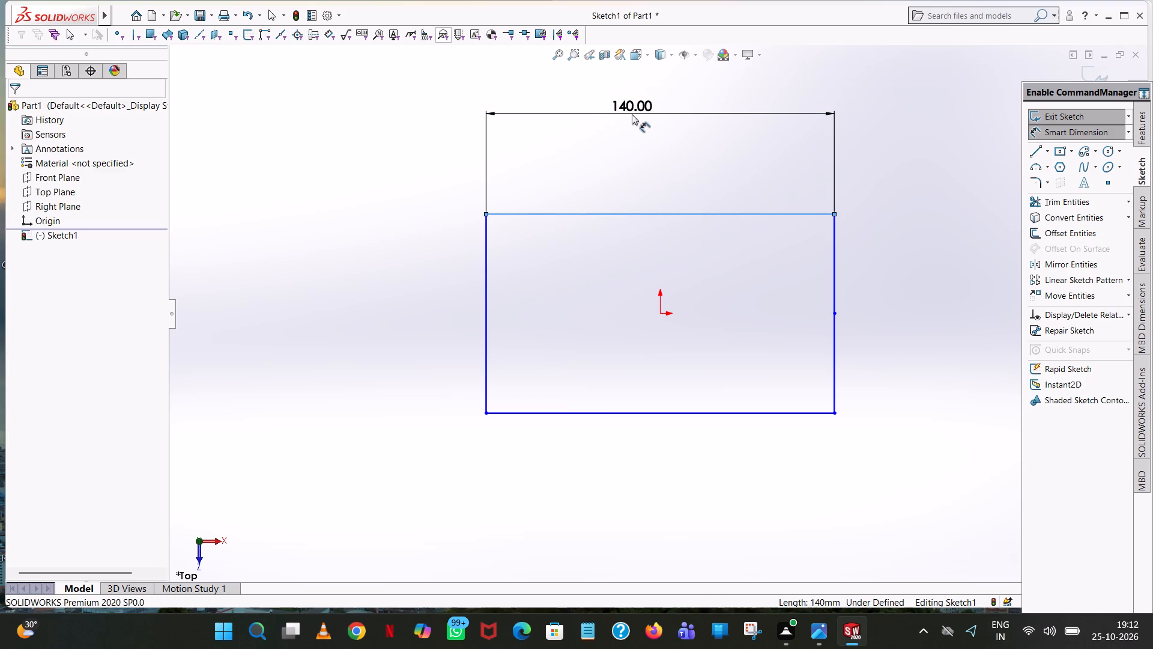
pyautogui.click(584, 95)
pyautogui.click(393, 134)
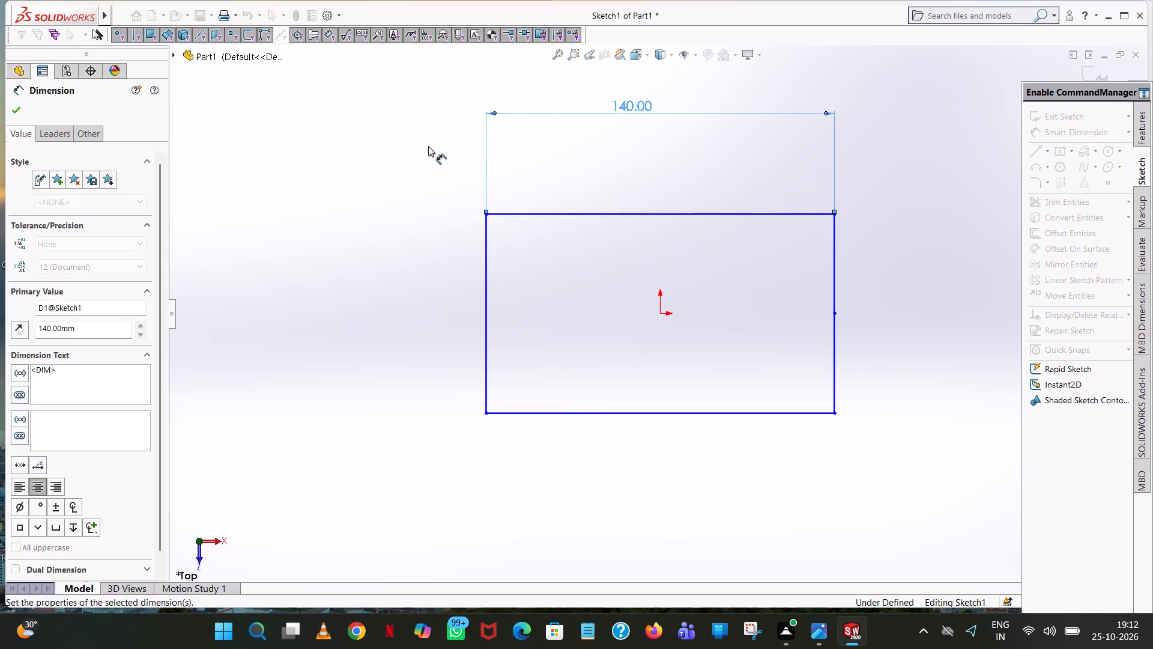
pyautogui.click(483, 306)
pyautogui.click(405, 295)
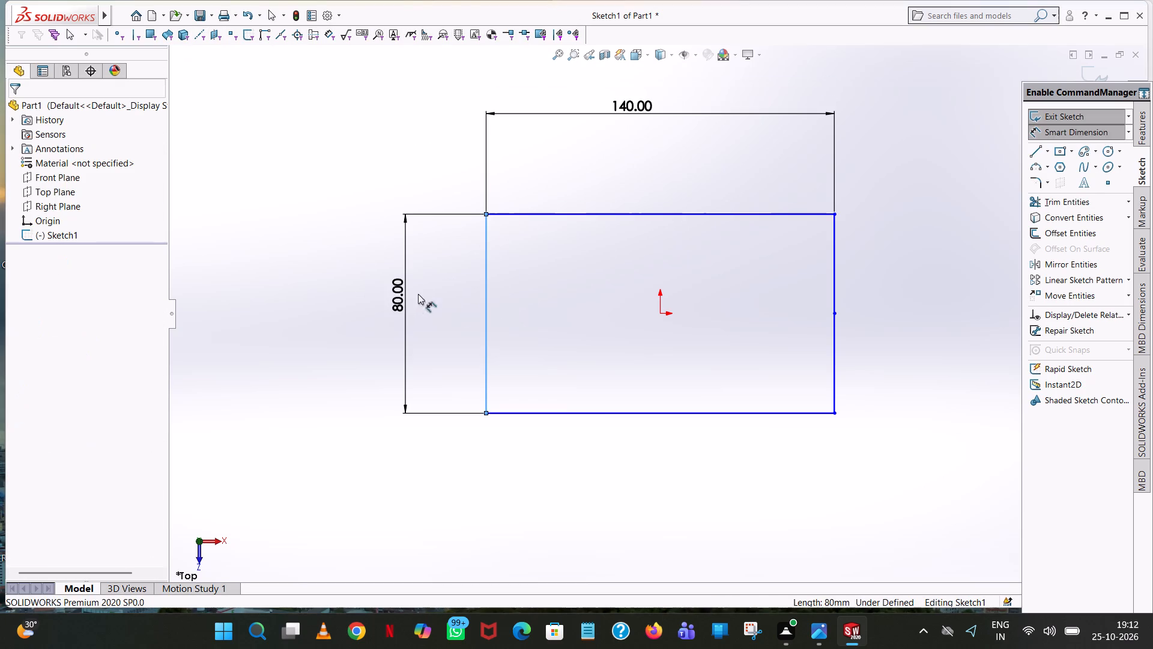
pyautogui.click(353, 269)
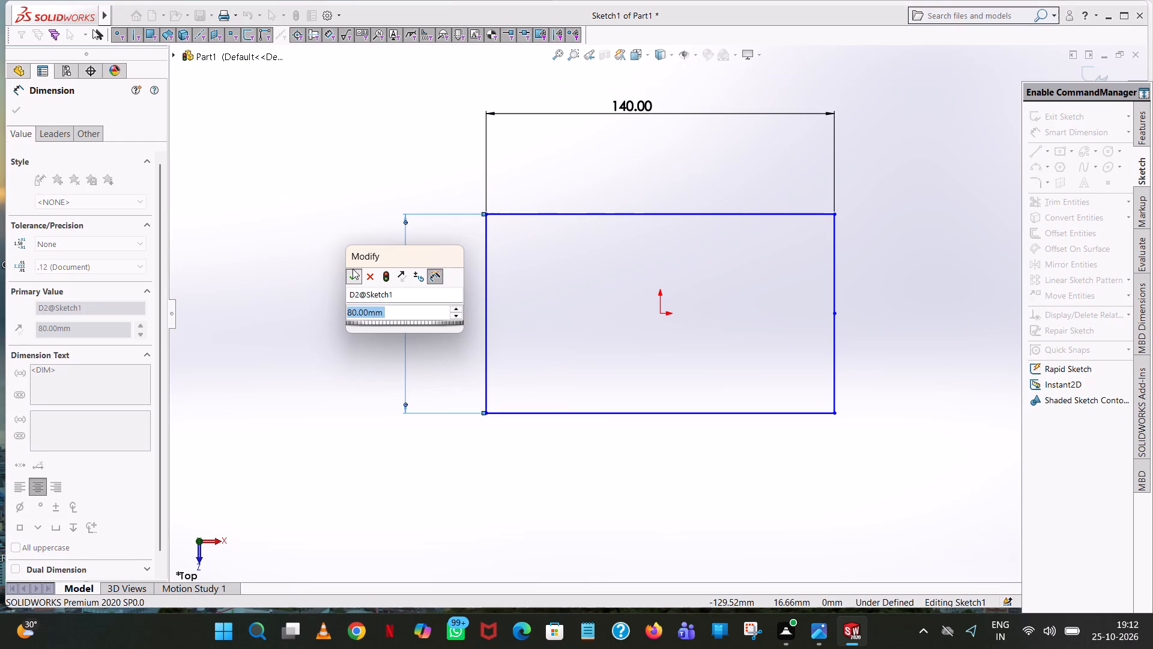
pyautogui.click(401, 133)
# Locate the rectangle from the origin with dimensions of 70 mm to the left edge and 40 mm to the top edge.
pyautogui.click(485, 267)
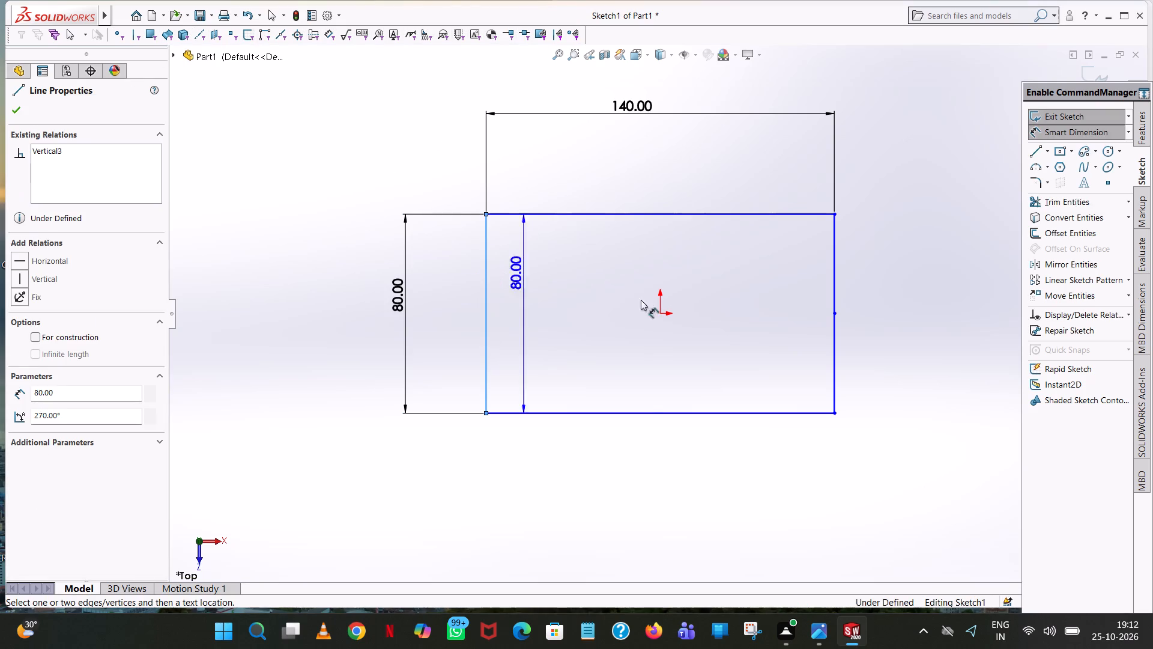
pyautogui.click(659, 312)
pyautogui.click(590, 449)
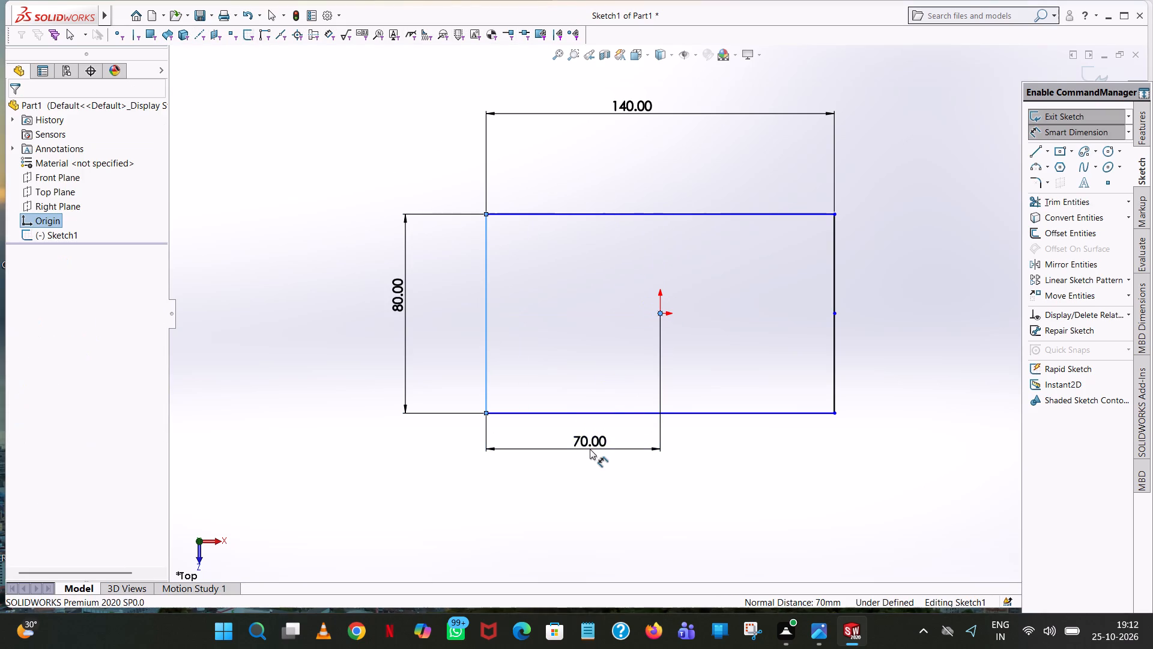
pyautogui.click(534, 430)
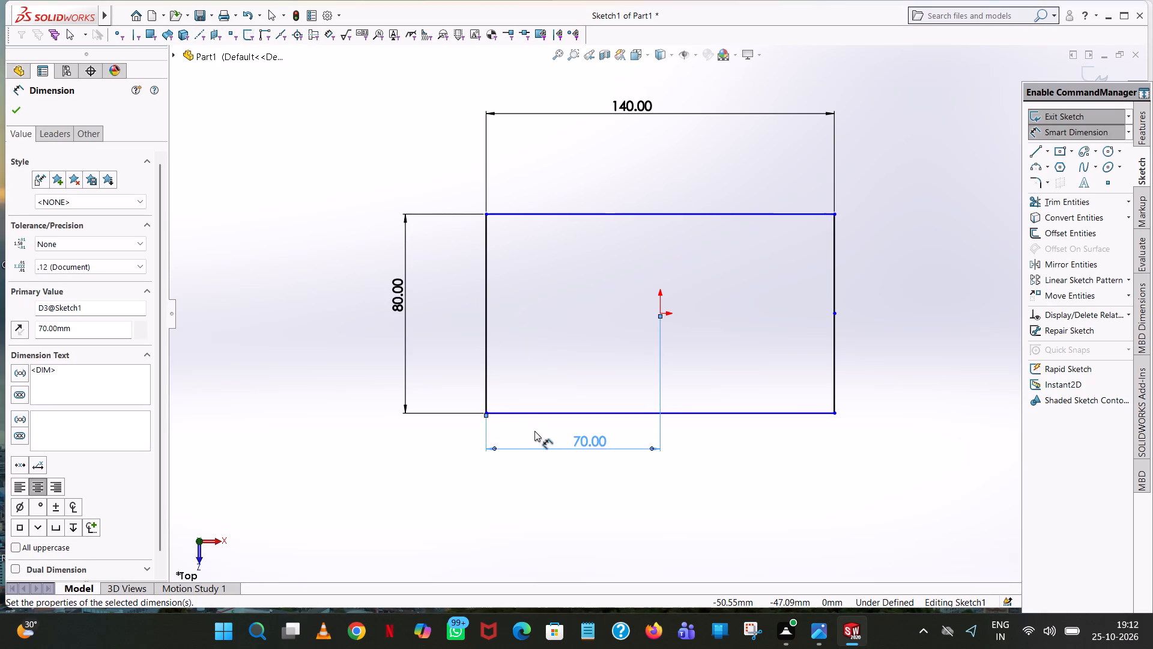
pyautogui.click(771, 217)
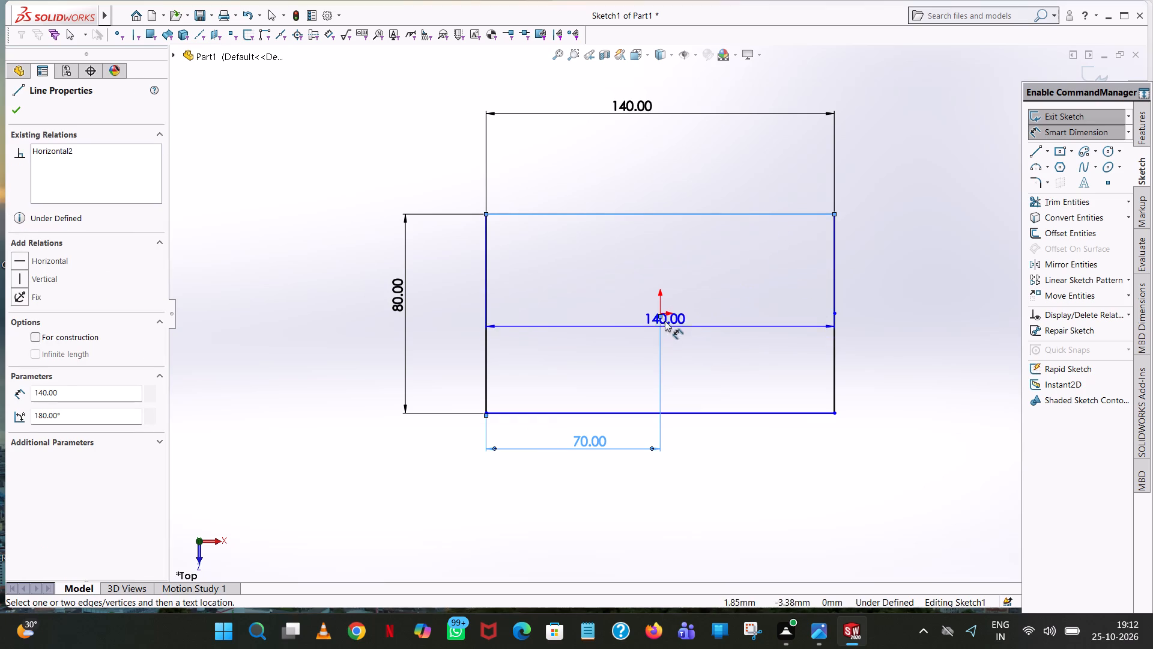
pyautogui.click(661, 311)
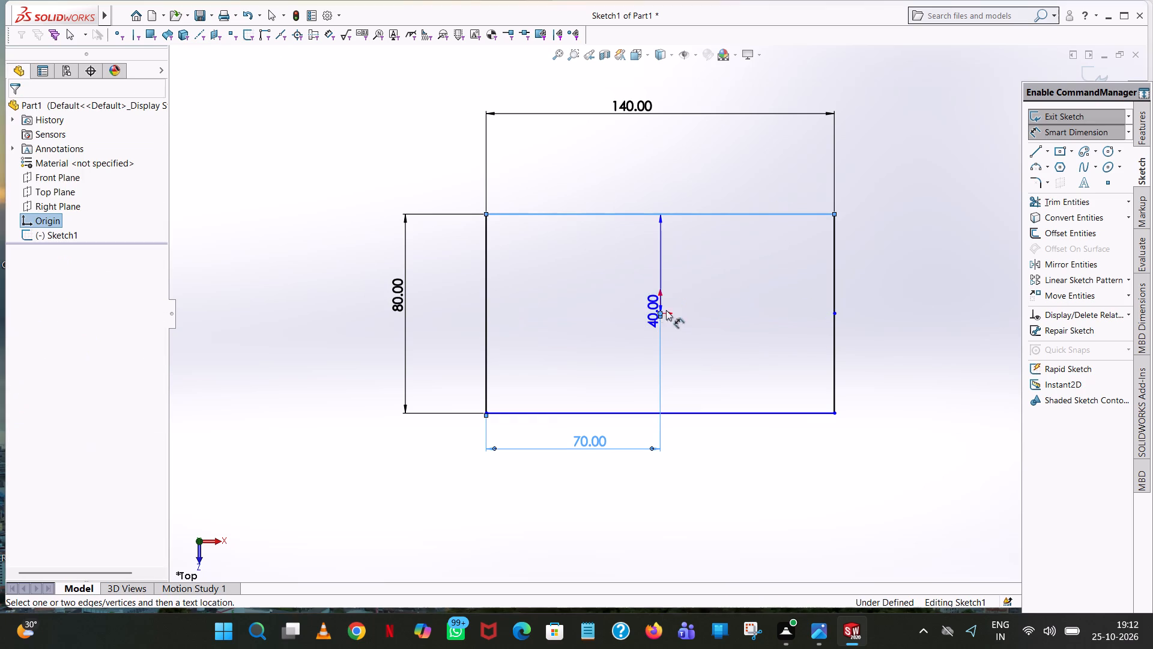
pyautogui.click(972, 306)
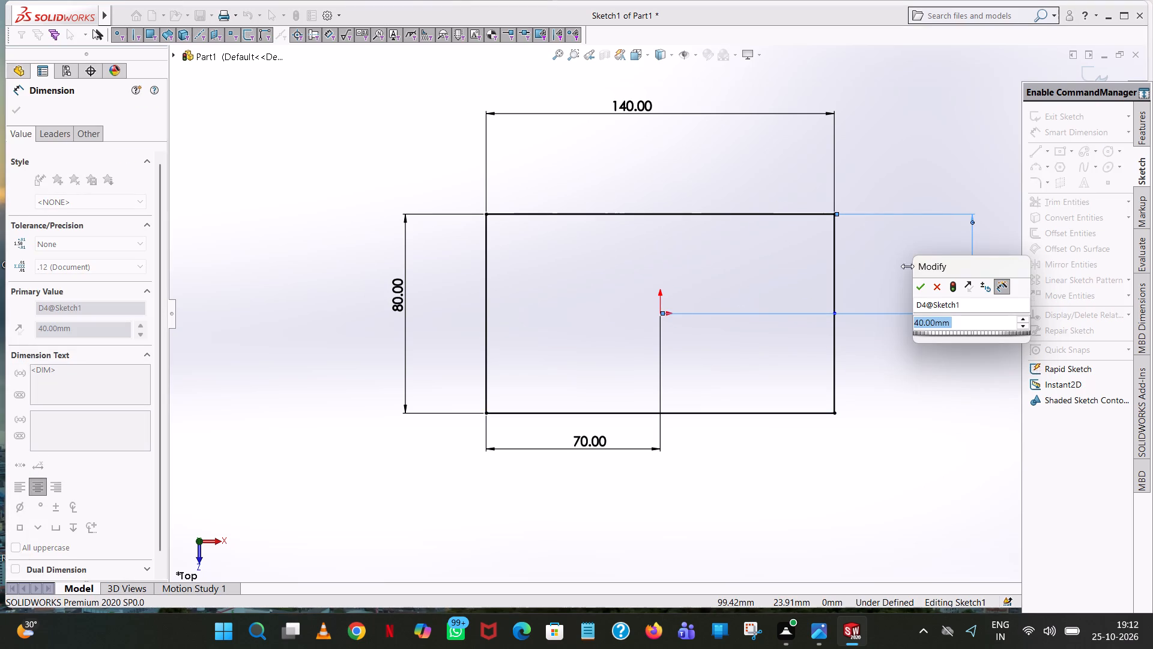
pyautogui.click(918, 287)
pyautogui.click(844, 297)
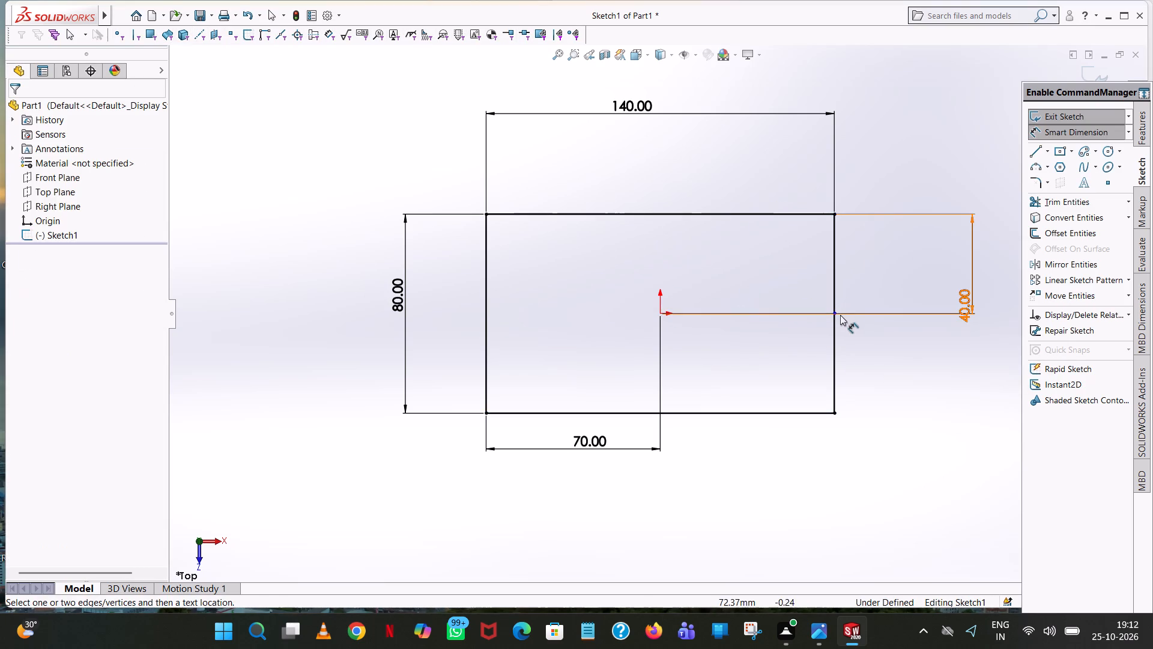
# Add a 40 mm vertical dimension between the right edge's middle point and the rectangle's lower-right corner.
pyautogui.scroll(-9, 832, 308)
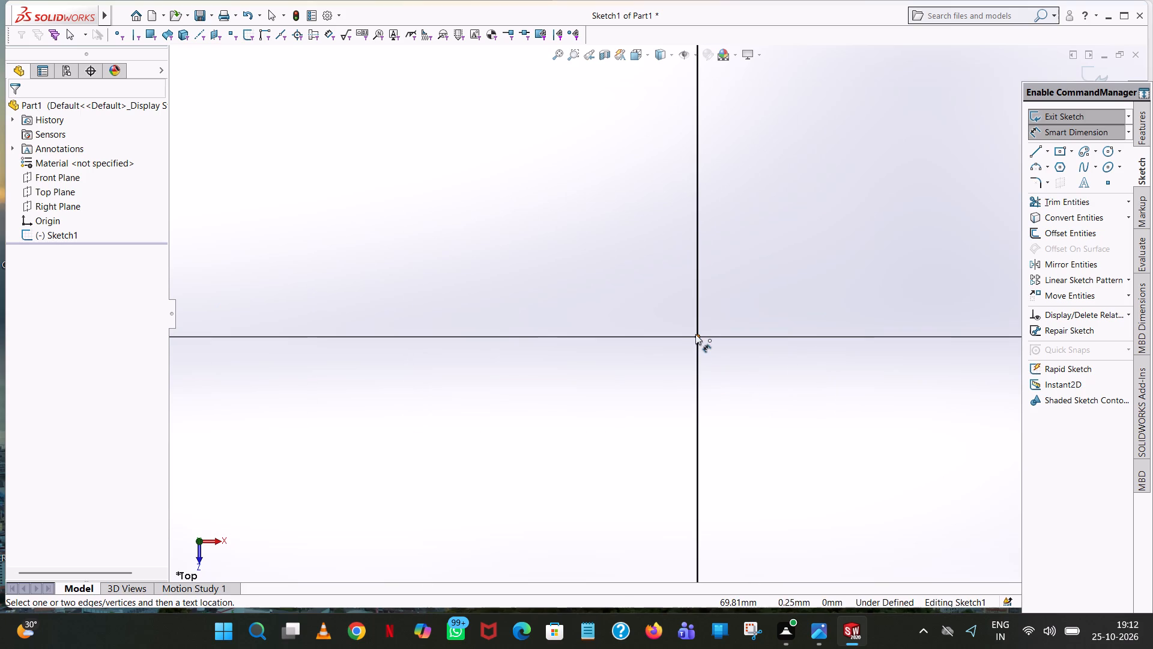
pyautogui.click(697, 334)
pyautogui.scroll(8, 706, 366)
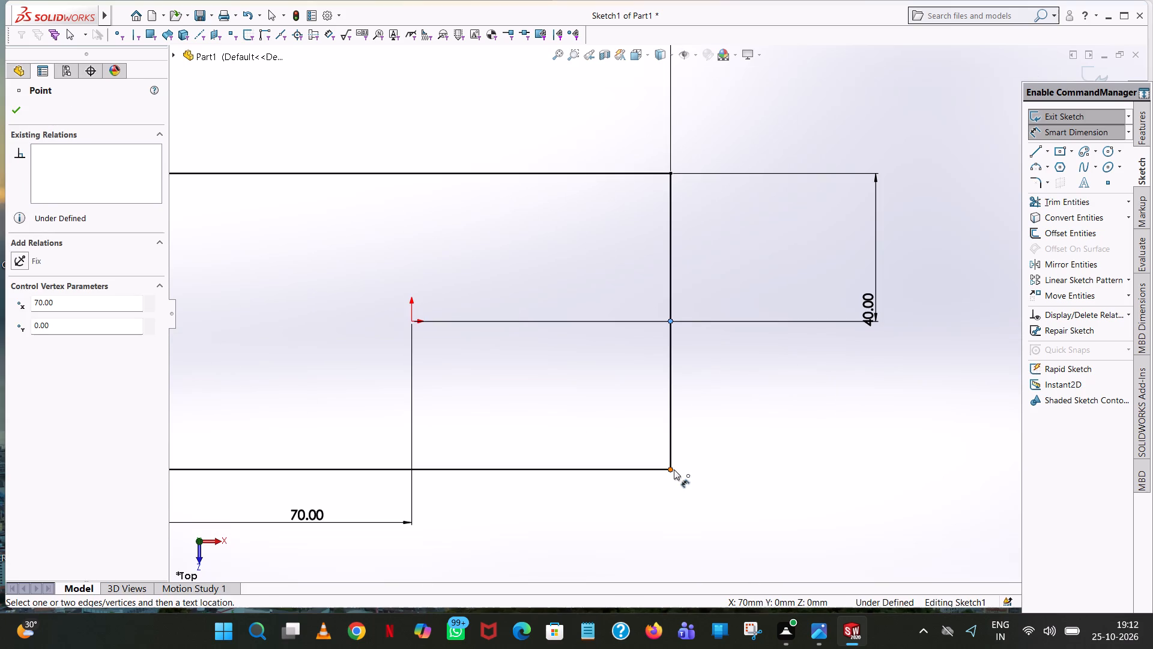
pyautogui.click(674, 469)
pyautogui.click(916, 472)
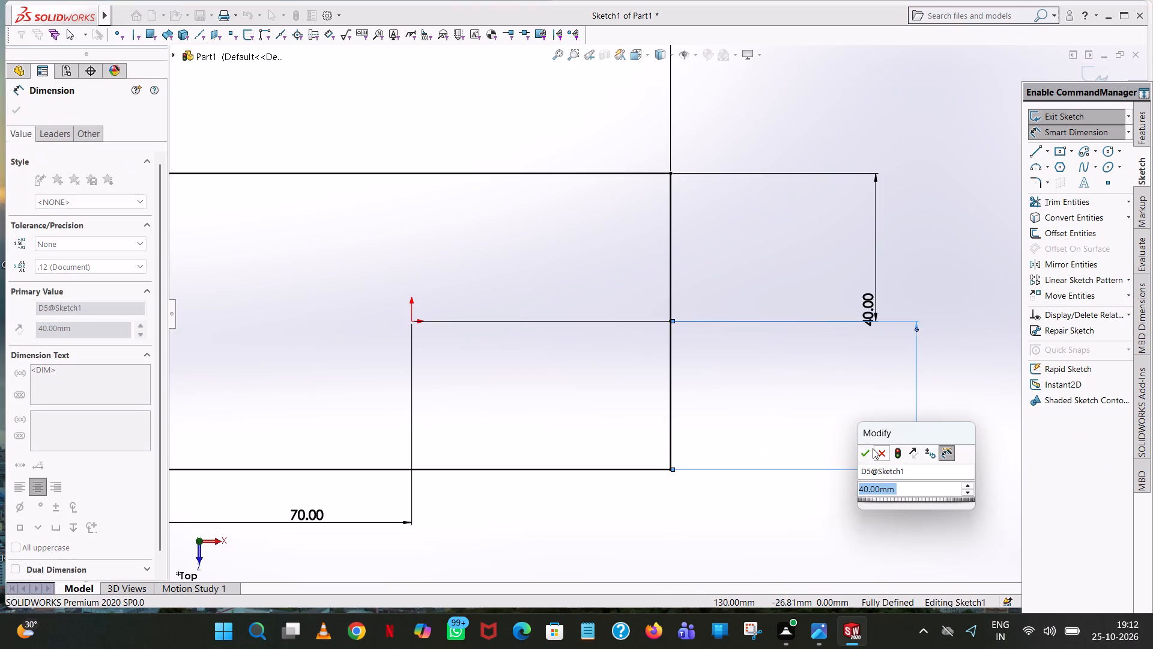
pyautogui.click(870, 452)
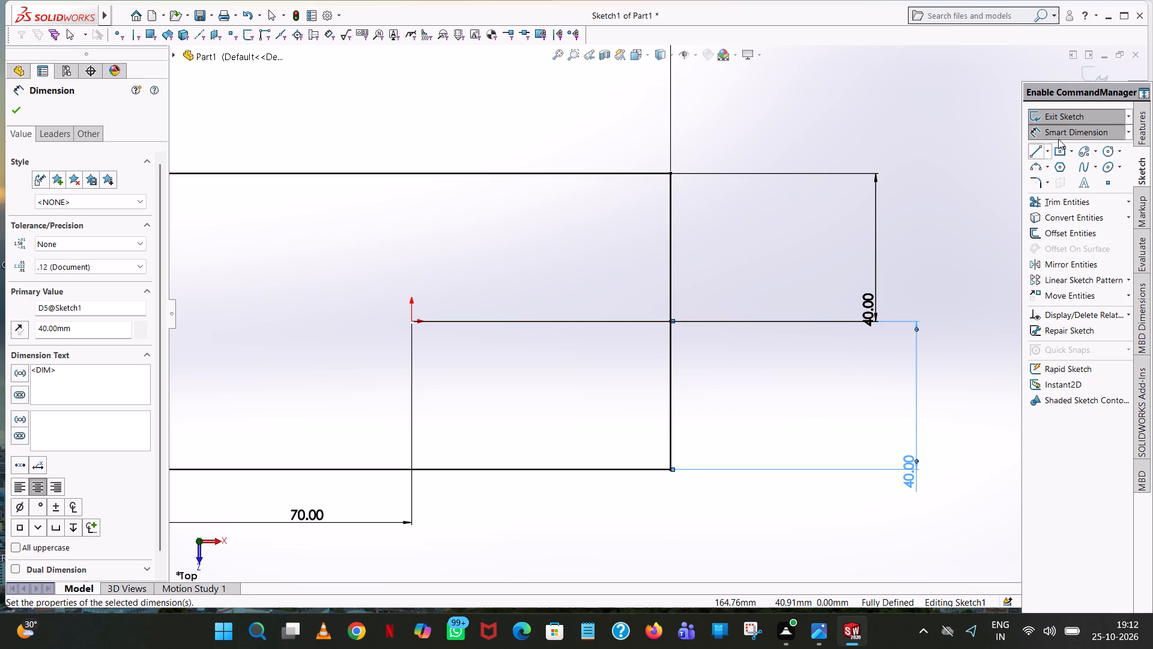
# Extrude the rectangle as a blind boss 20 mm deep.
pyautogui.click(1136, 121)
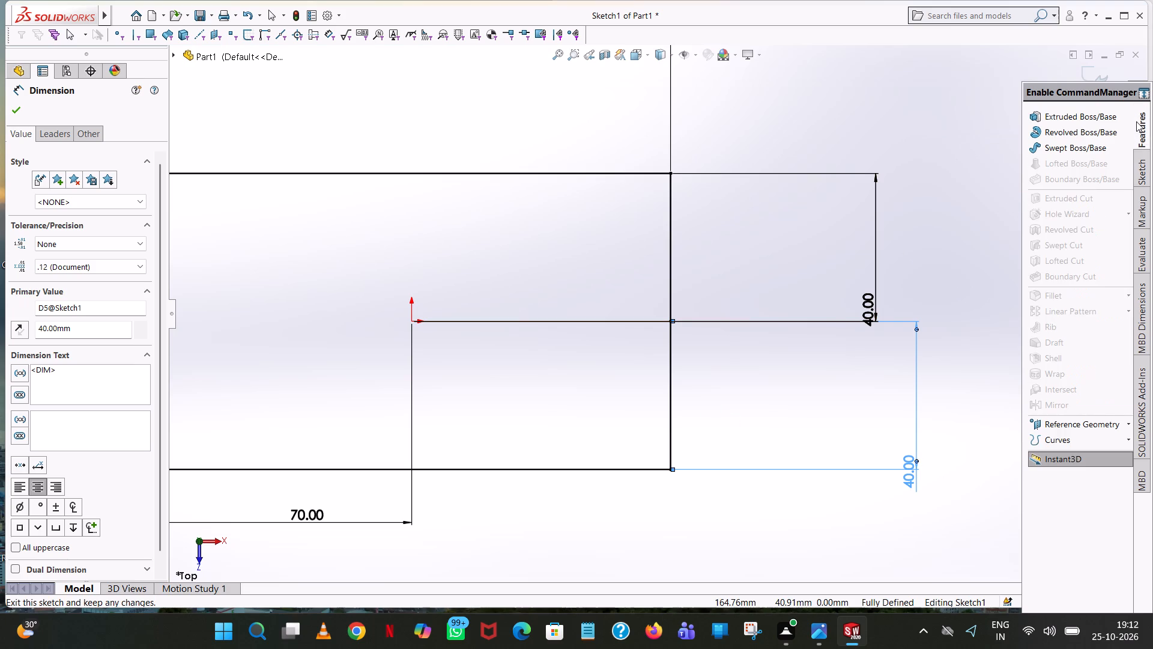
pyautogui.click(1095, 116)
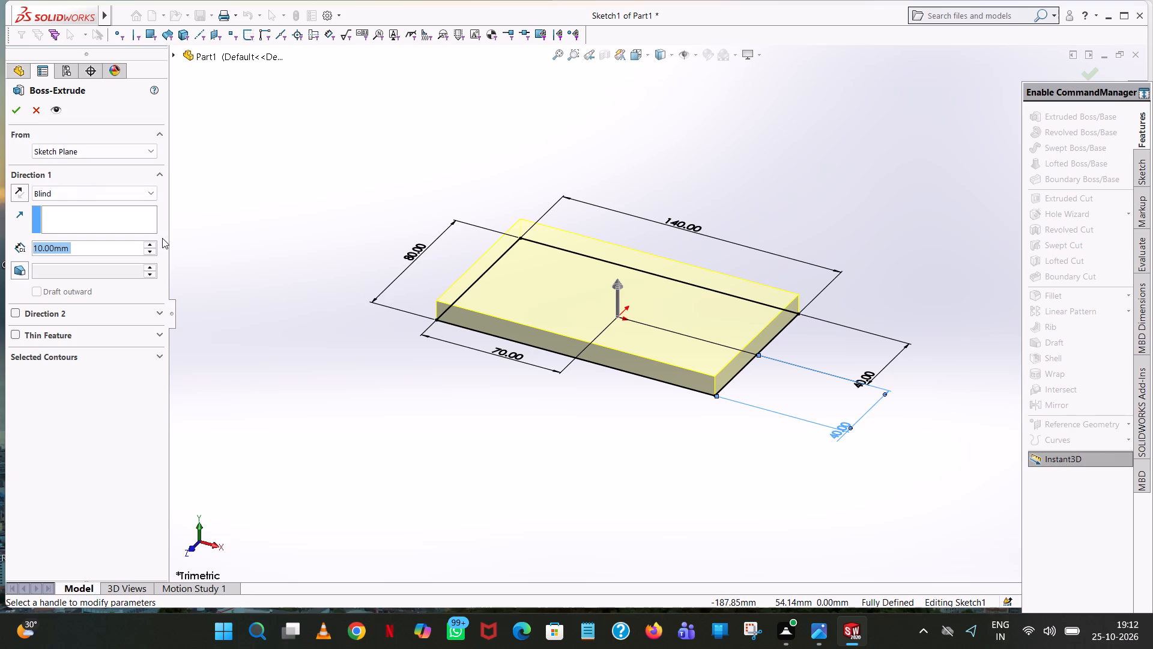
pyautogui.click(153, 242)
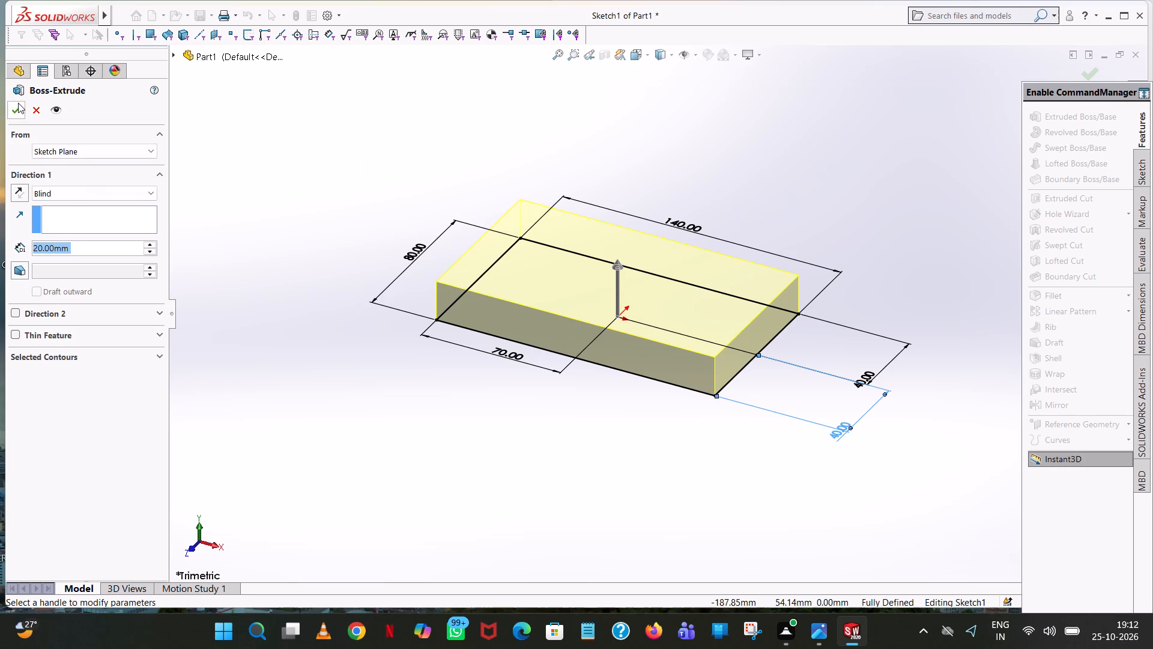
pyautogui.click(17, 104)
pyautogui.click(297, 162)
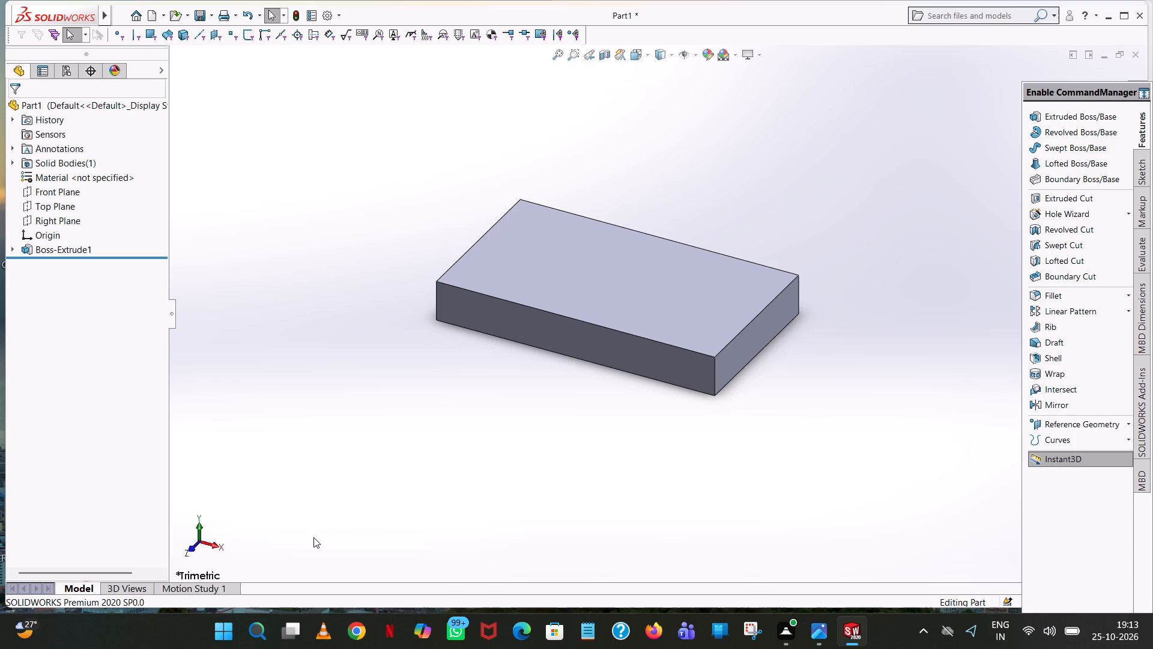
# Start an Extruded Boss/Base with a new sketch on the top face of the block.
pyautogui.click(1084, 123)
pyautogui.click(576, 258)
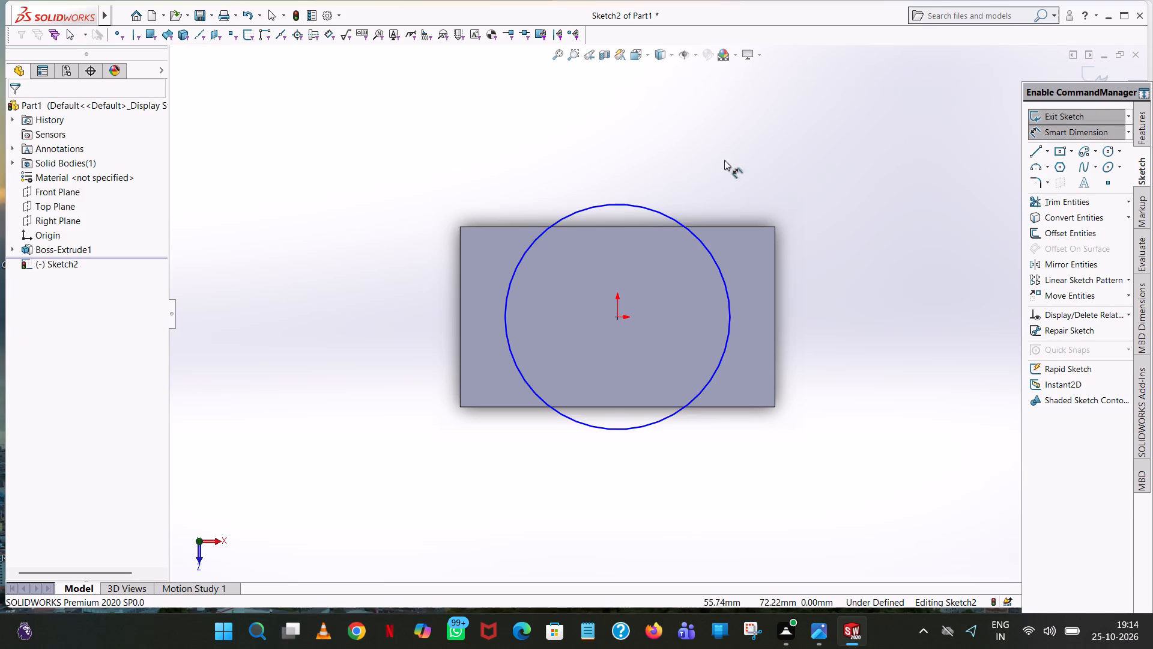
# Add a 100 mm diameter dimension to the circle centred on the origin.
pyautogui.click(652, 207)
pyautogui.click(716, 121)
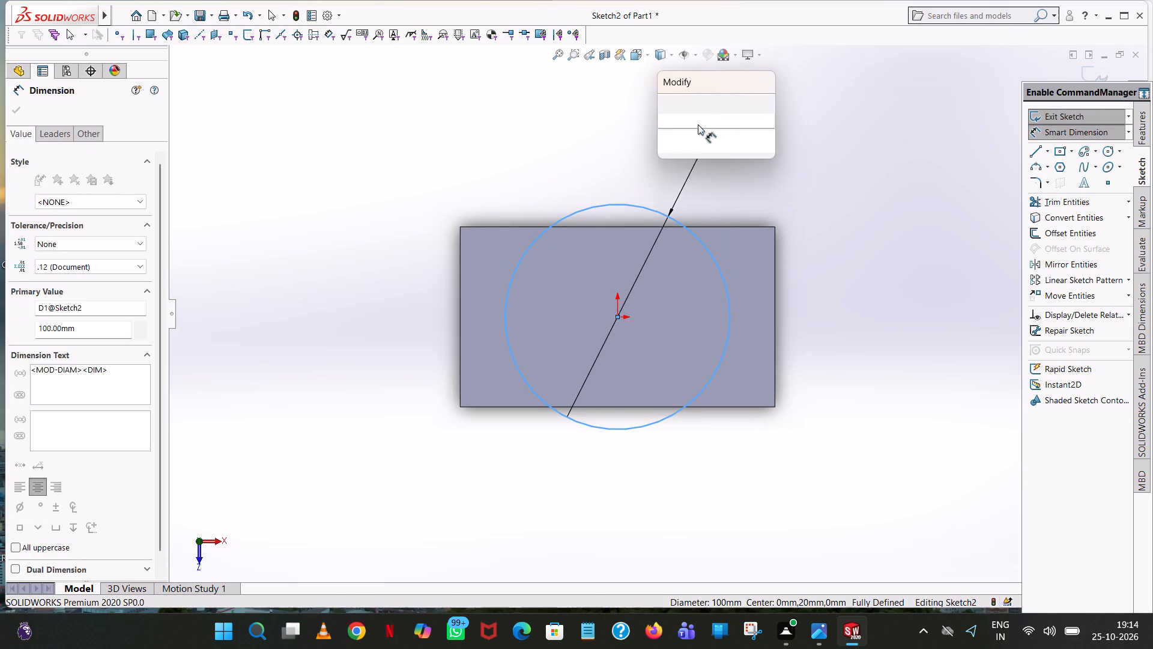
pyautogui.click(663, 96)
pyautogui.click(870, 143)
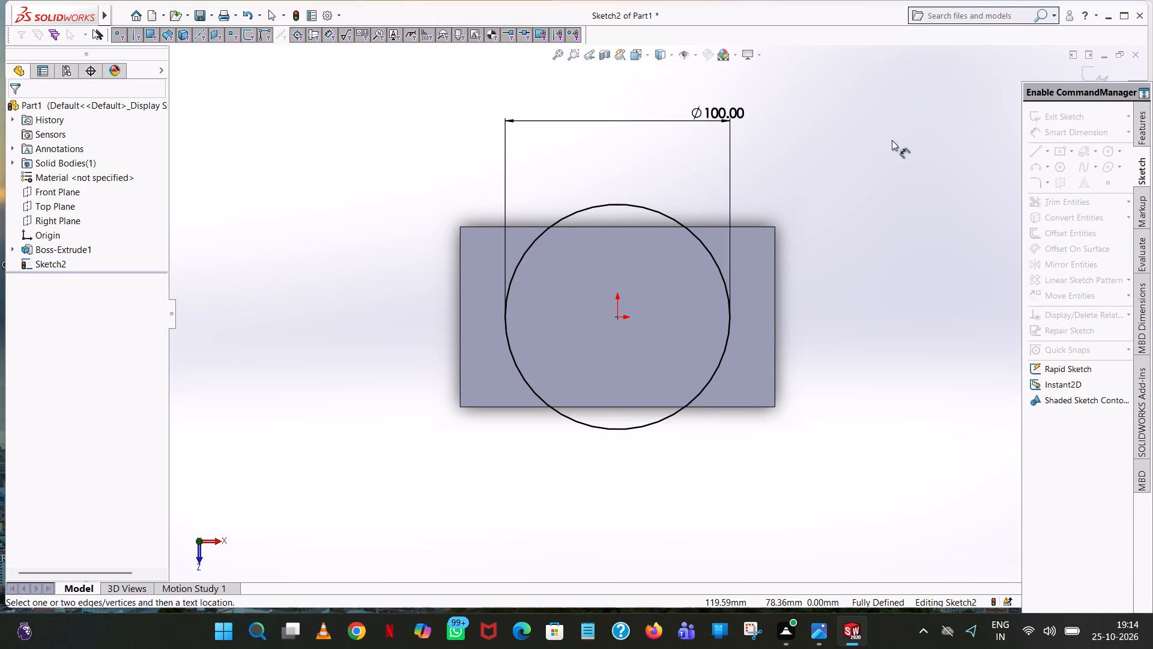
# Extrude the circle as a blind boss 60 mm deep, merged with the base block.
pyautogui.click(1139, 120)
pyautogui.click(1101, 112)
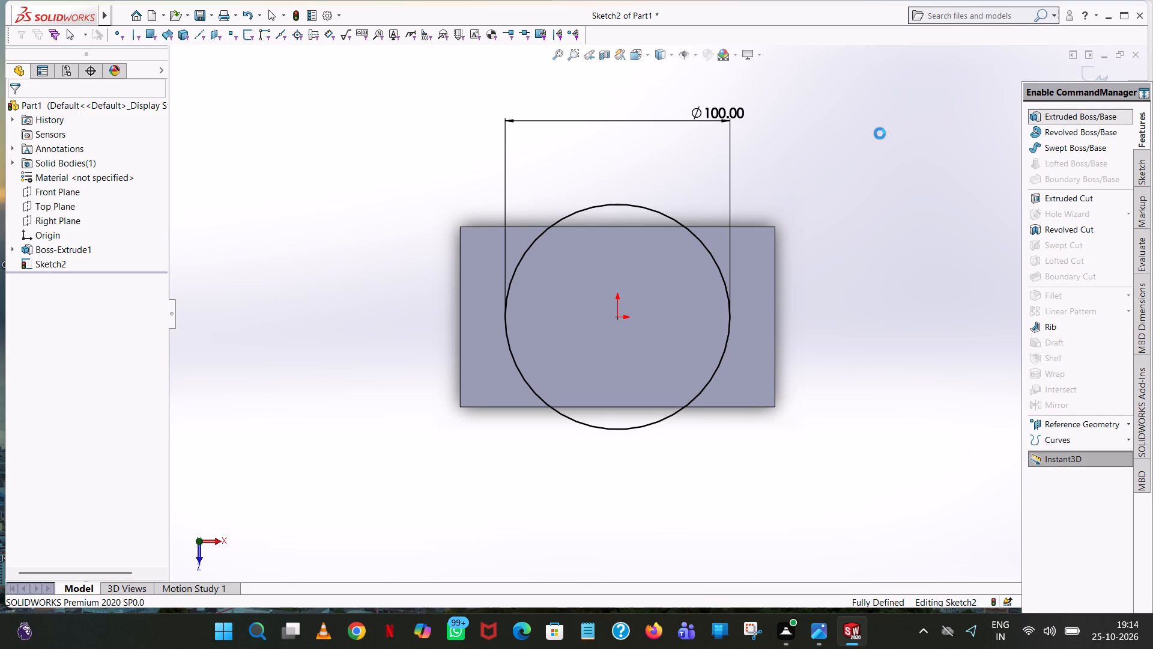
pyautogui.scroll(1, 824, 344)
pyautogui.moveTo(824, 344); pyautogui.dragTo(819, 334, button='middle')
pyautogui.scroll(1, 822, 339)
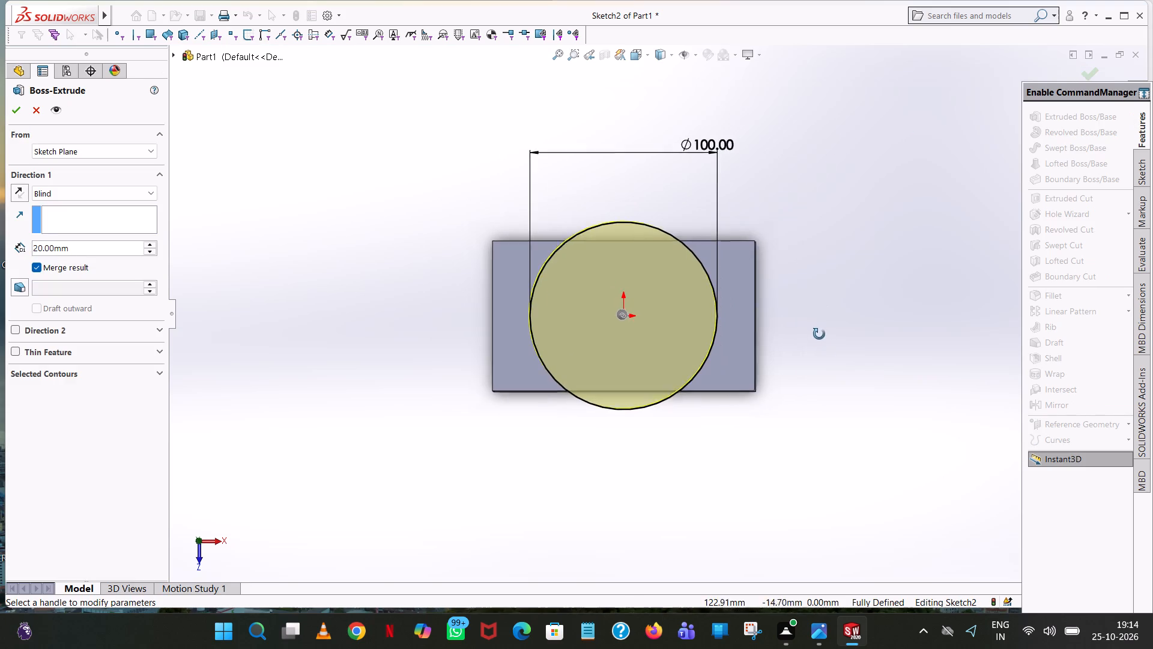
pyautogui.moveTo(819, 334); pyautogui.dragTo(815, 121, button='middle')
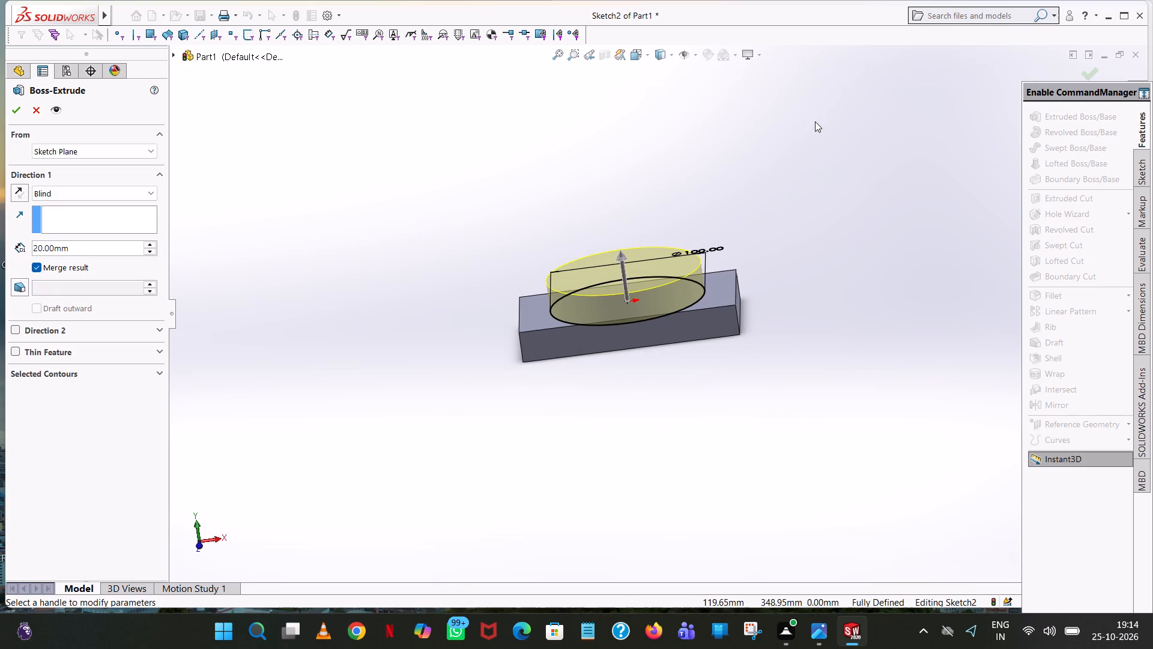
pyautogui.scroll(1, 815, 121)
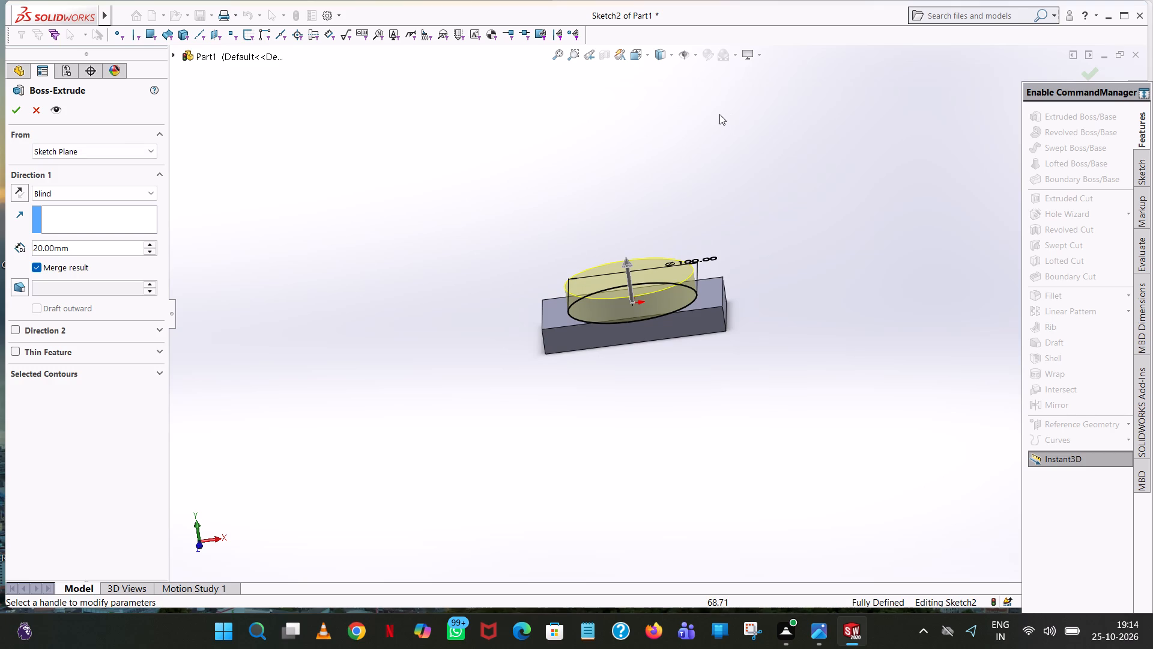
pyautogui.scroll(1, 718, 114)
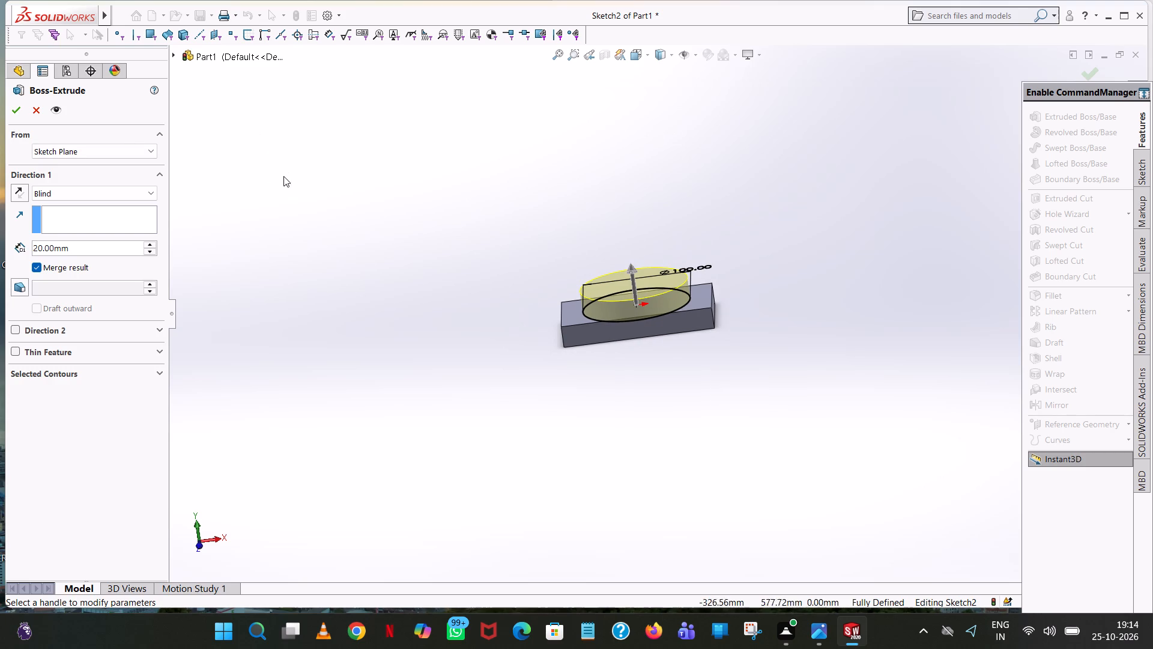
pyautogui.click(153, 242)
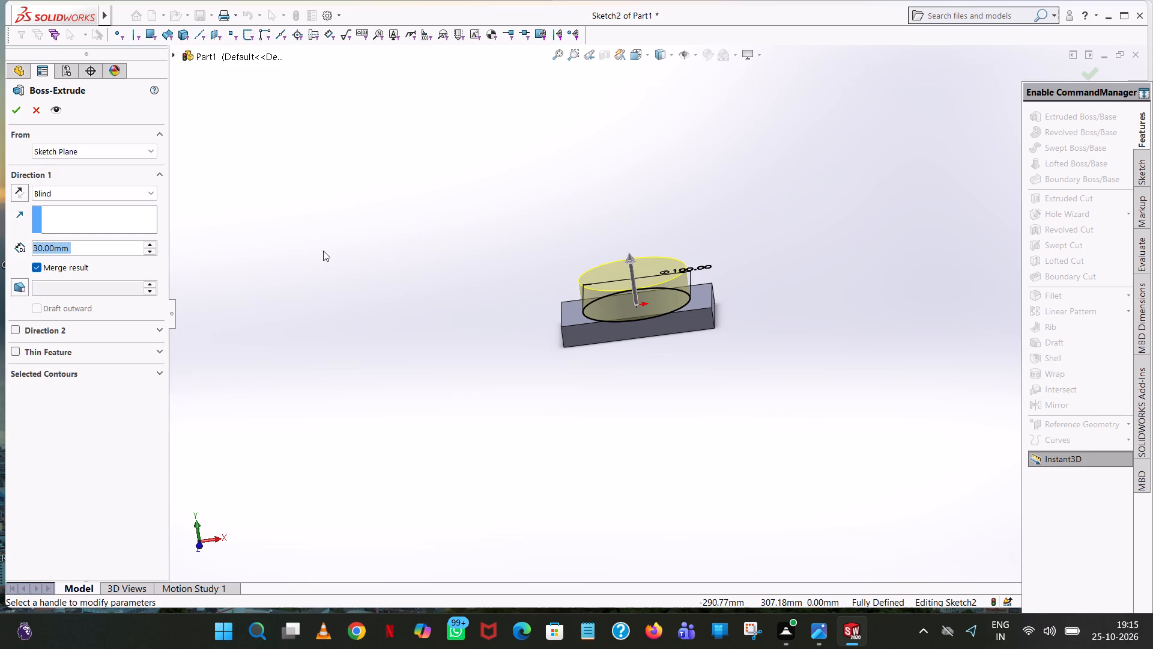
pyautogui.write('60')
pyautogui.press('Return')
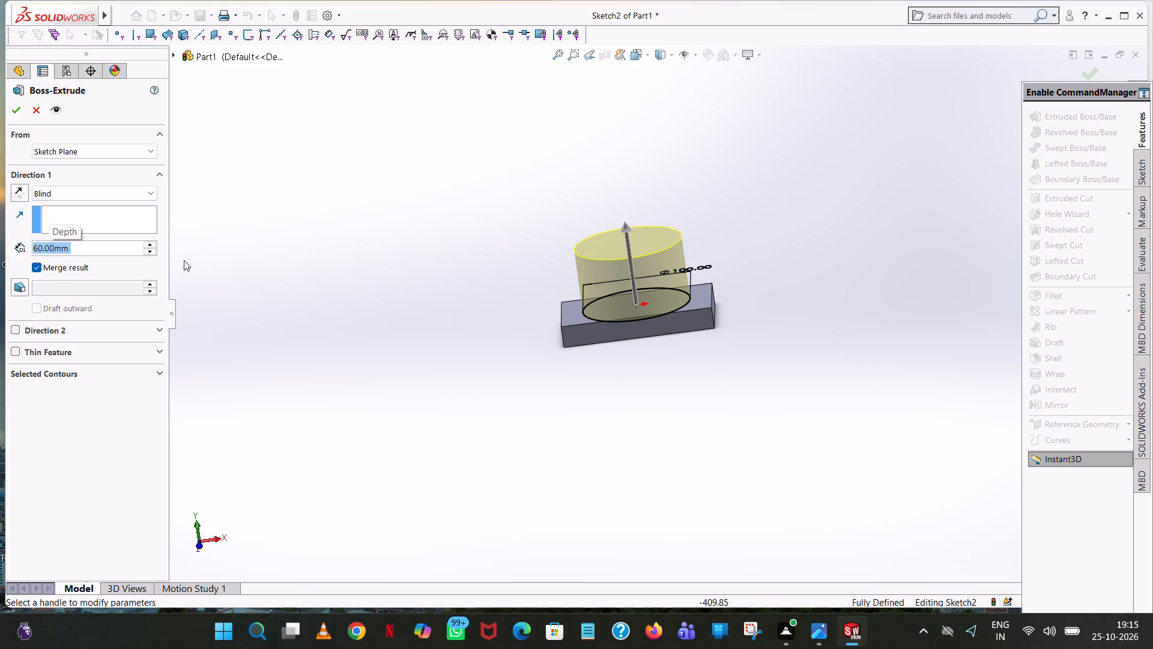
pyautogui.click(10, 107)
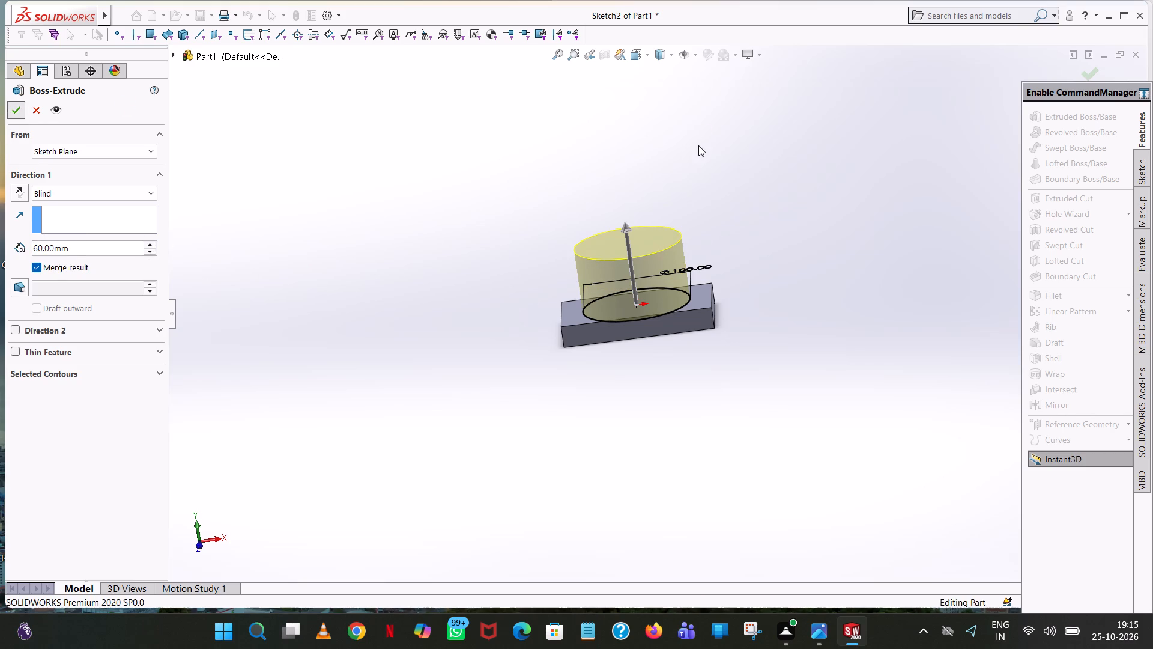
pyautogui.click(692, 157)
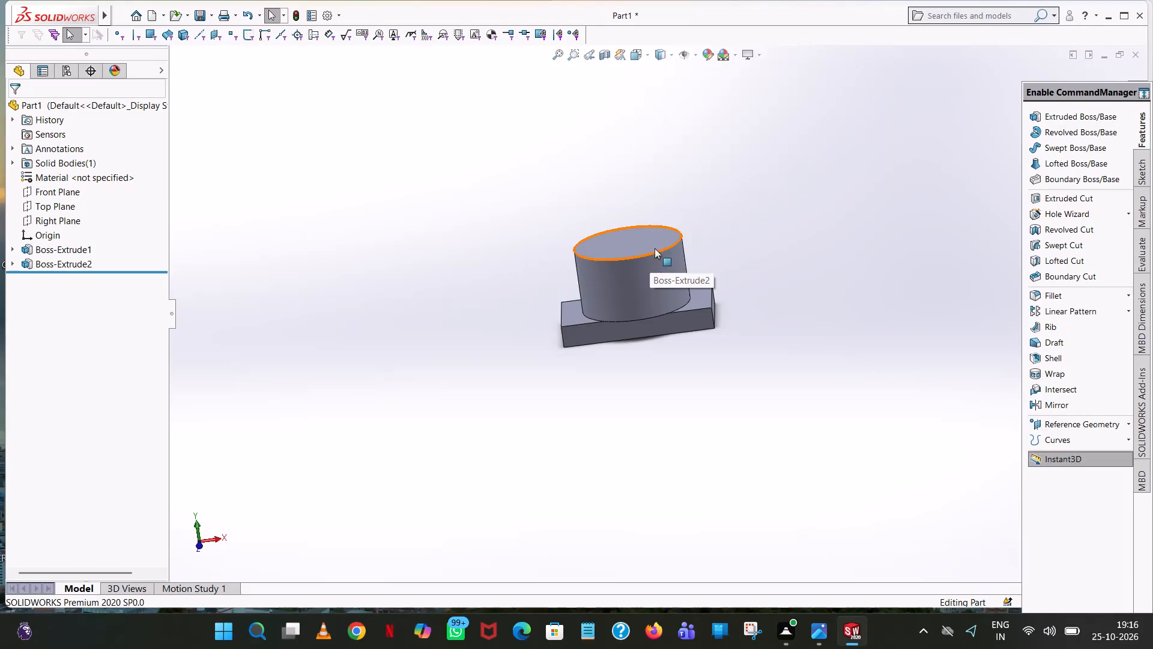
# Start an Extruded Cut with a new sketch on the top face of the cylinder, viewed squarely from above.
pyautogui.click(1075, 201)
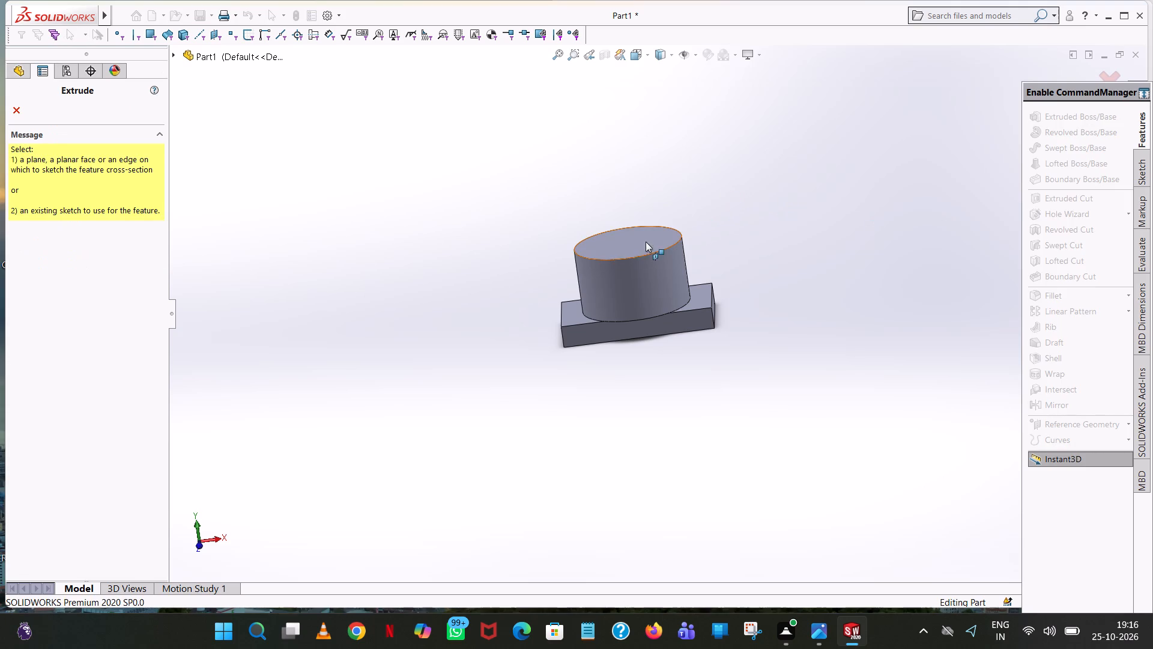
pyautogui.moveTo(706, 142); pyautogui.dragTo(709, 300, button='middle')
pyautogui.click(620, 267)
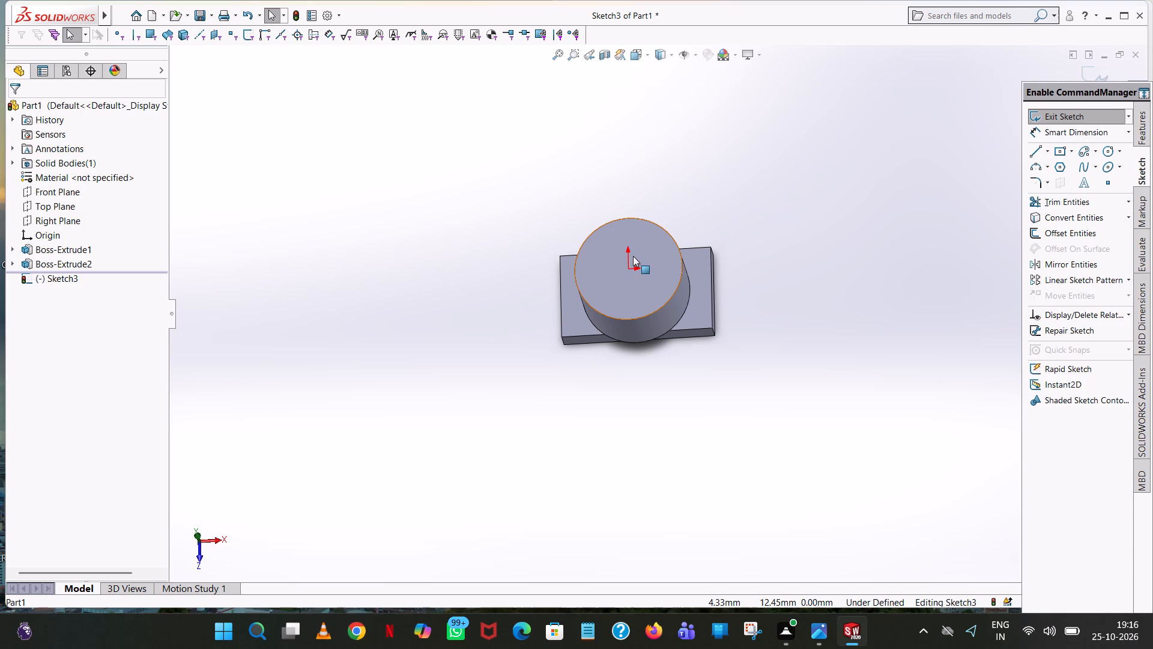
pyautogui.scroll(-2, 633, 256)
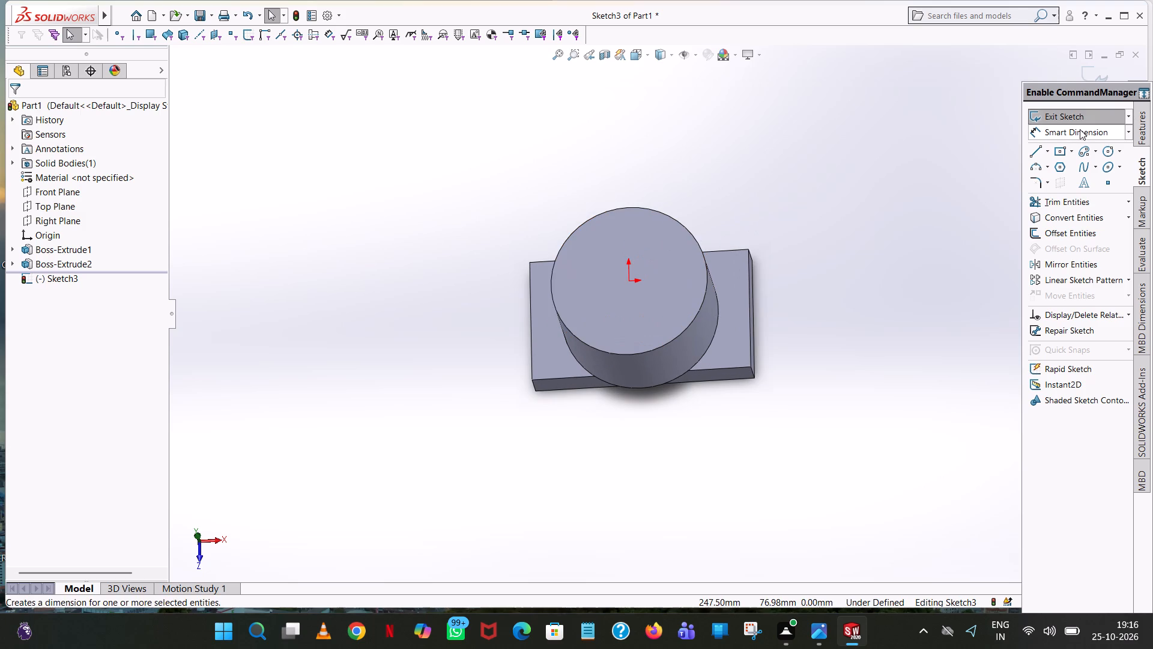
pyautogui.click(648, 56)
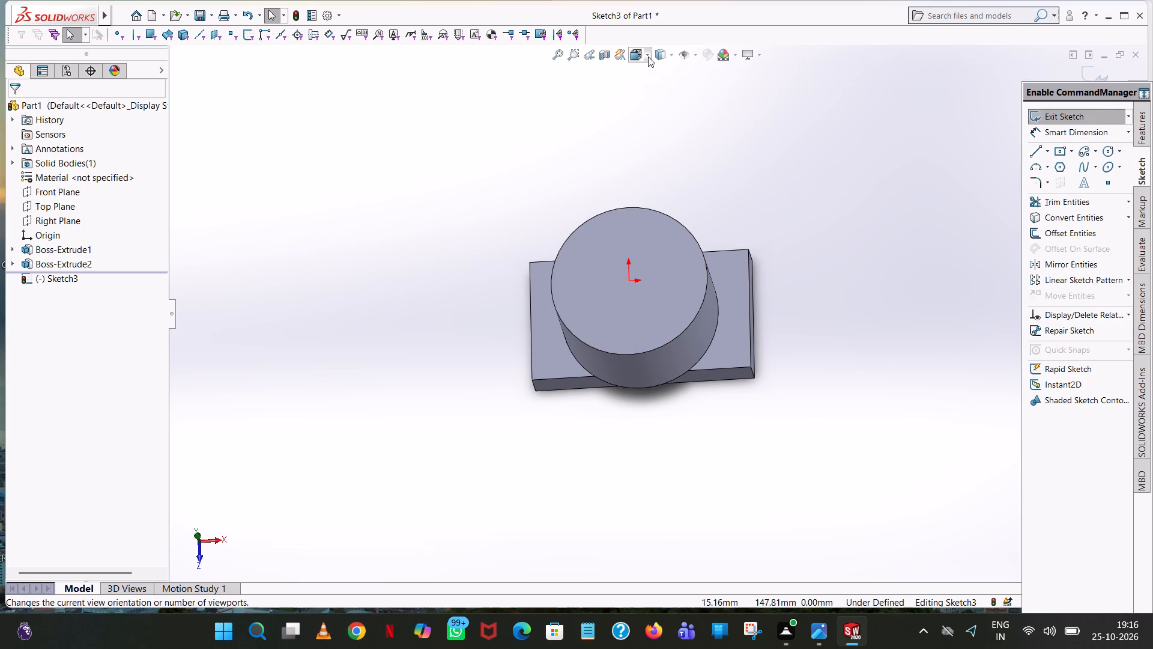
pyautogui.click(707, 120)
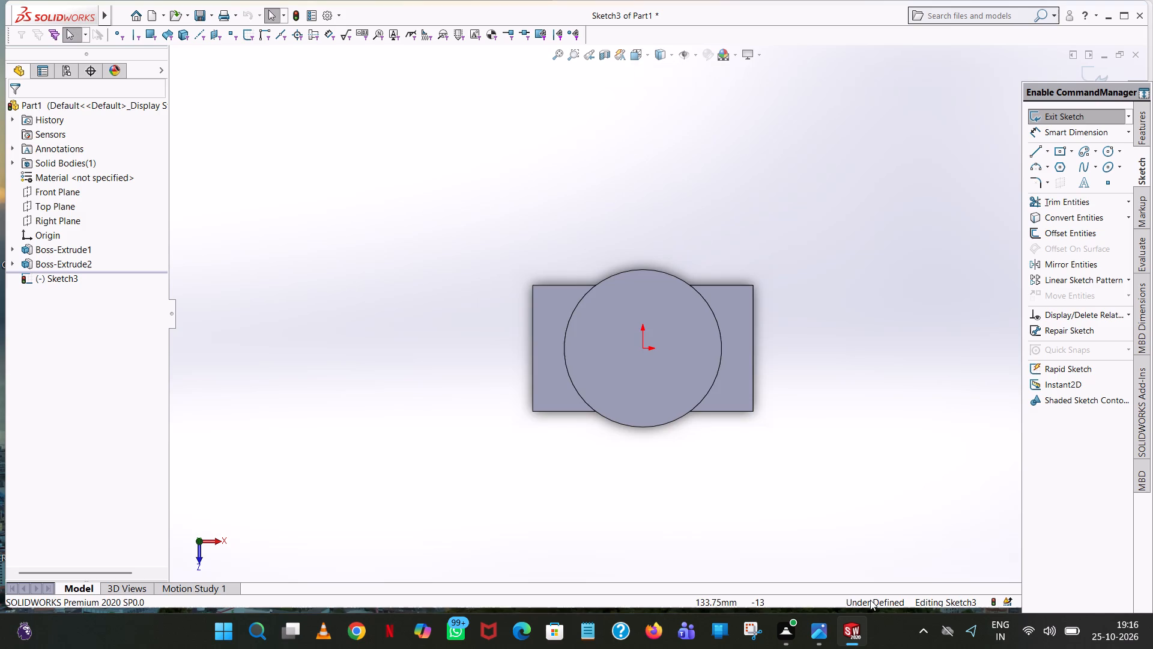
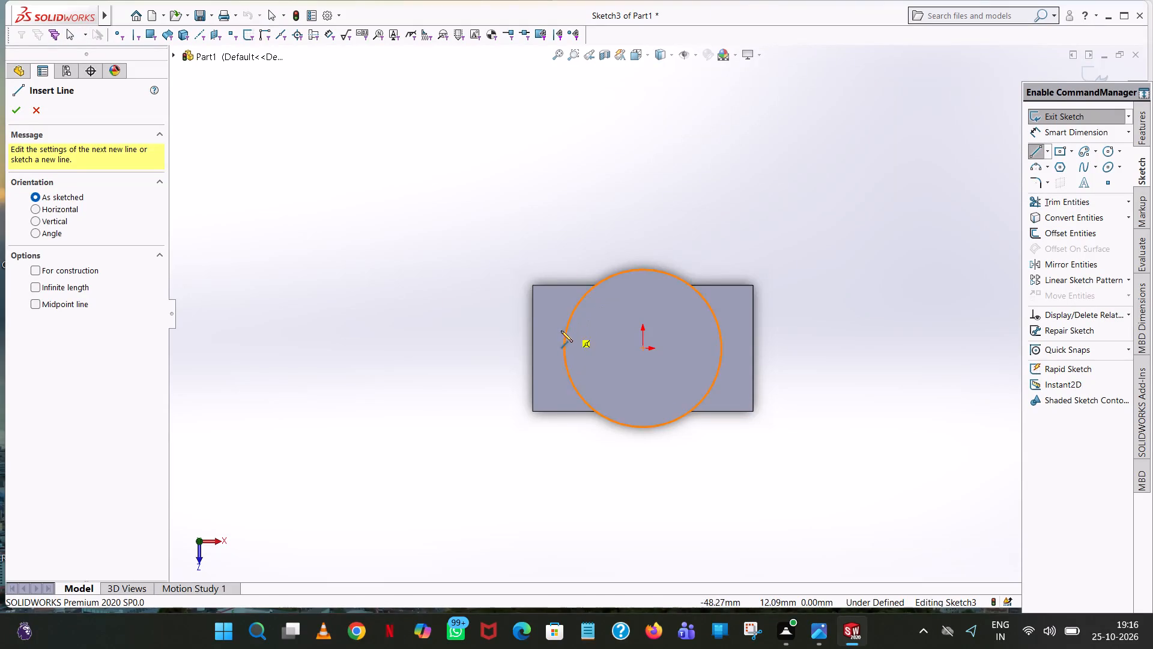
# Sketch a 60 x 60 mm square centred on the origin with the Line tool, starting from a 30 mm horizontal helper line at the origin.
pyautogui.click(643, 348)
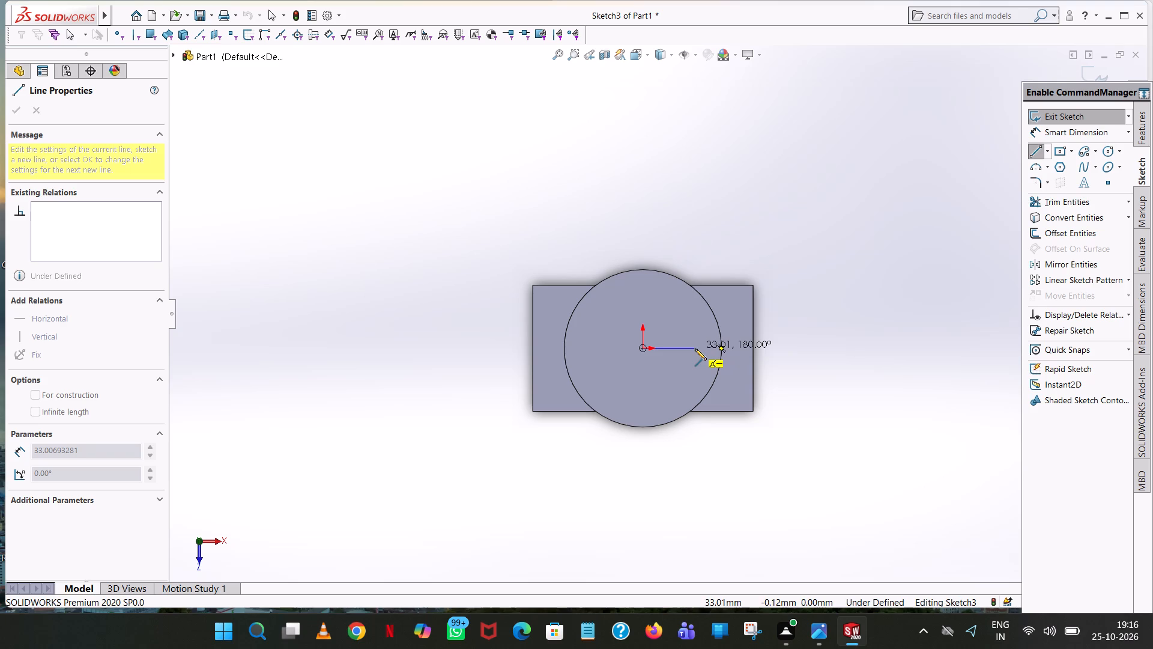
pyautogui.click(695, 349)
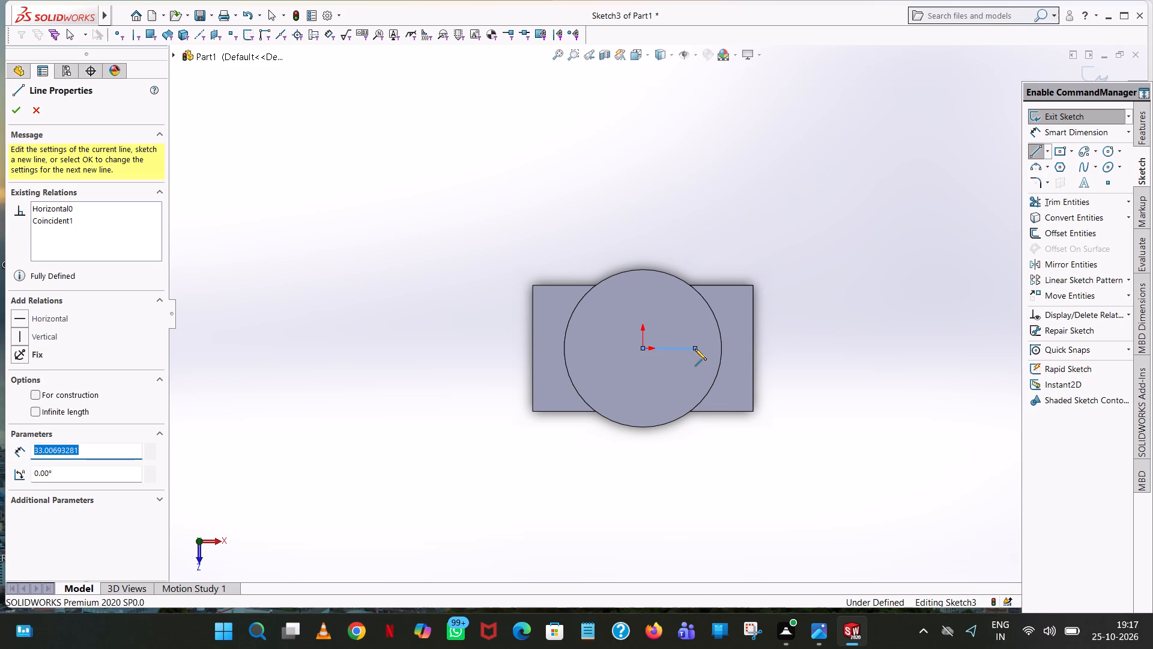
pyautogui.write('30')
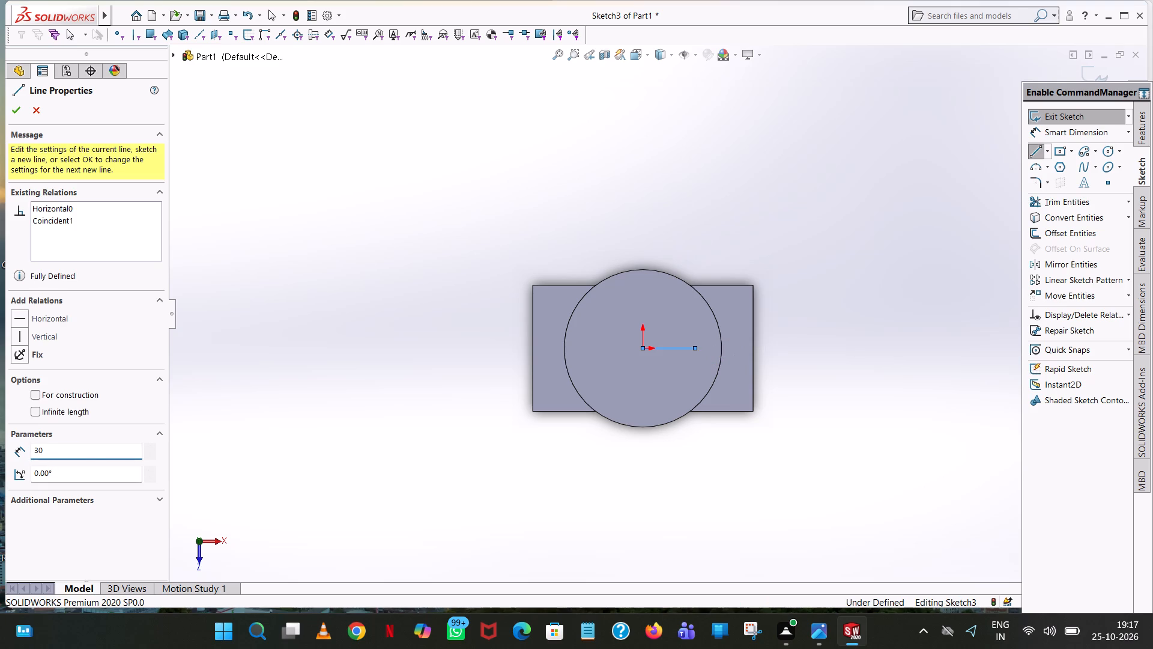
pyautogui.press('Return')
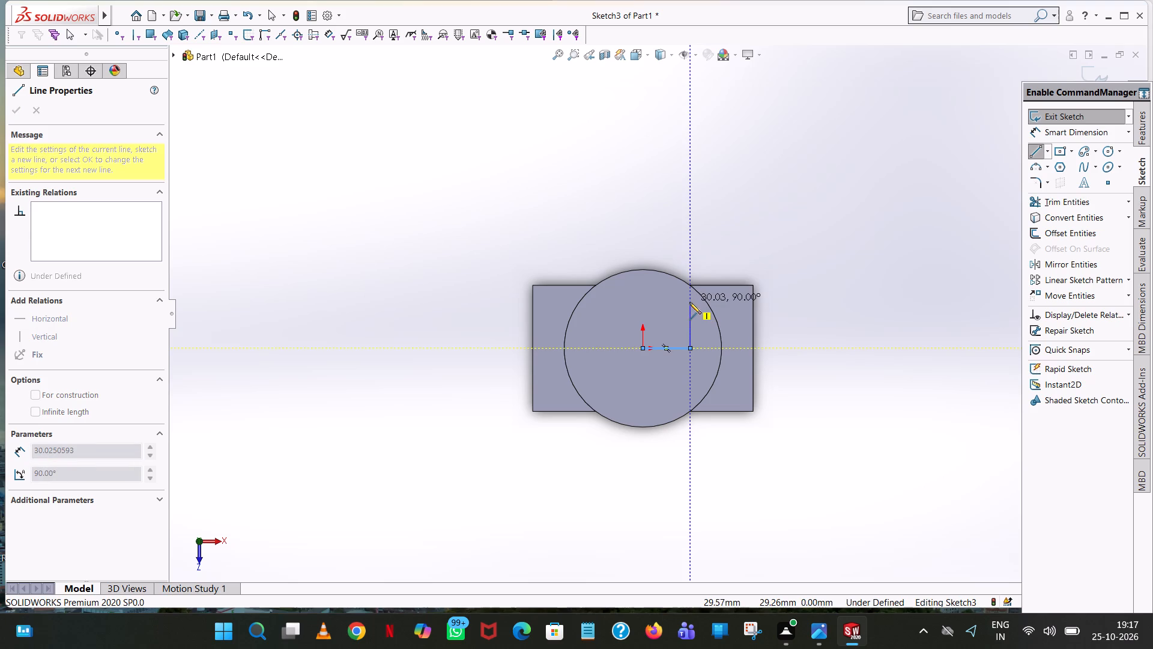
pyautogui.click(689, 302)
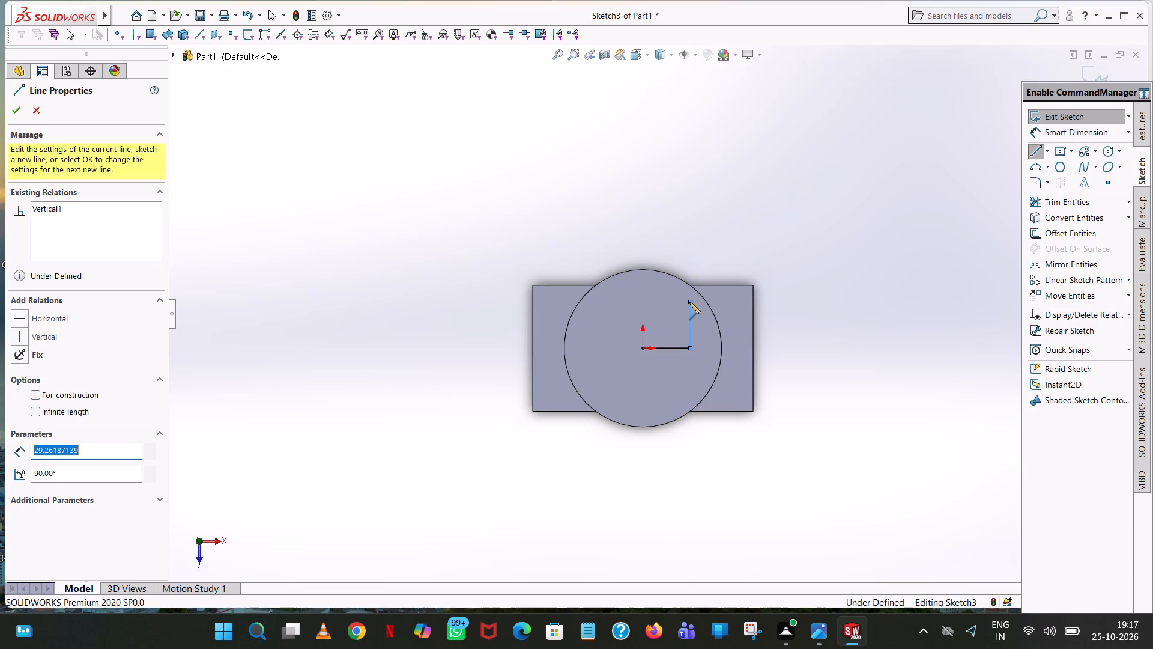
pyautogui.write('30')
pyautogui.press('Return')
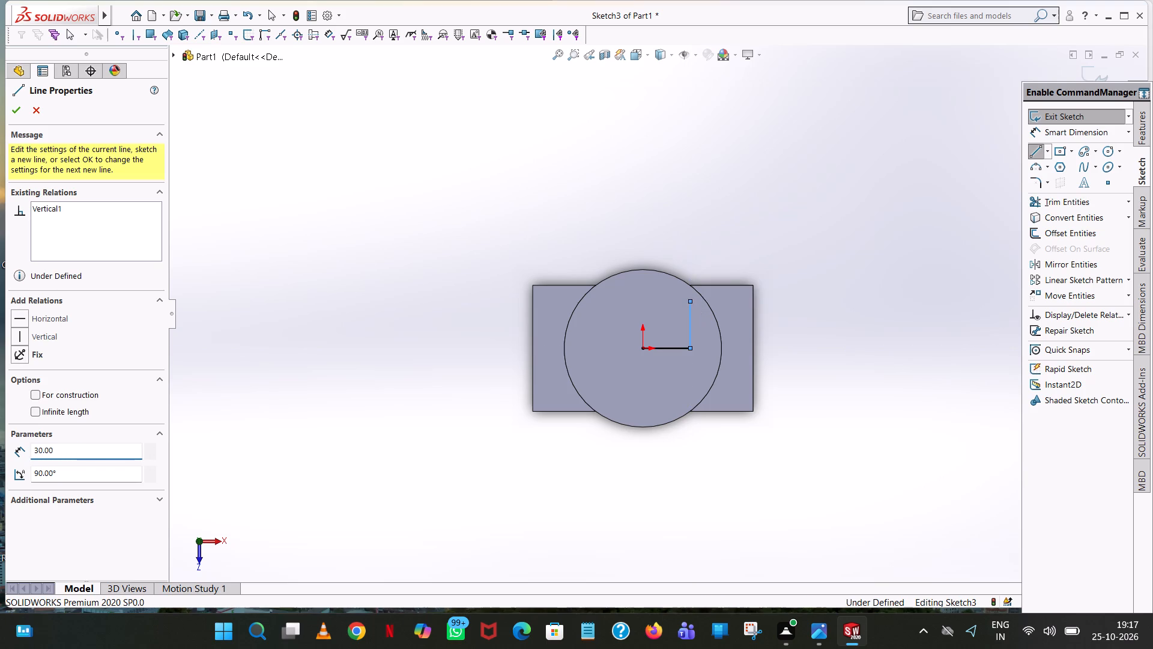
pyautogui.click(595, 301)
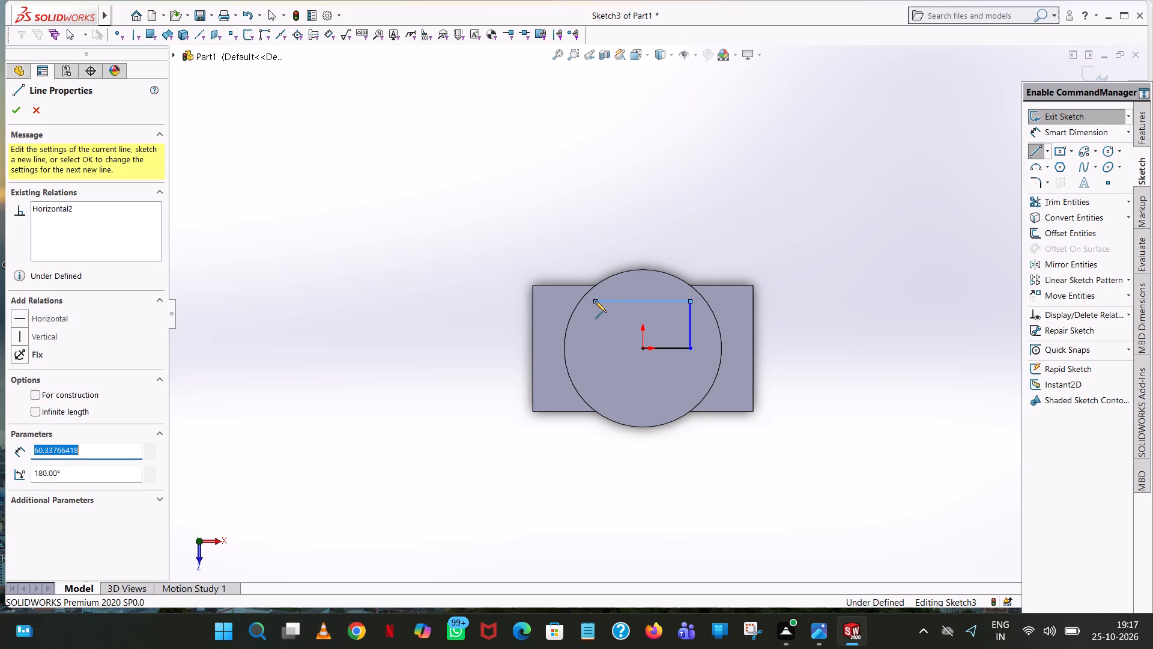
pyautogui.write('60')
pyautogui.press('Return')
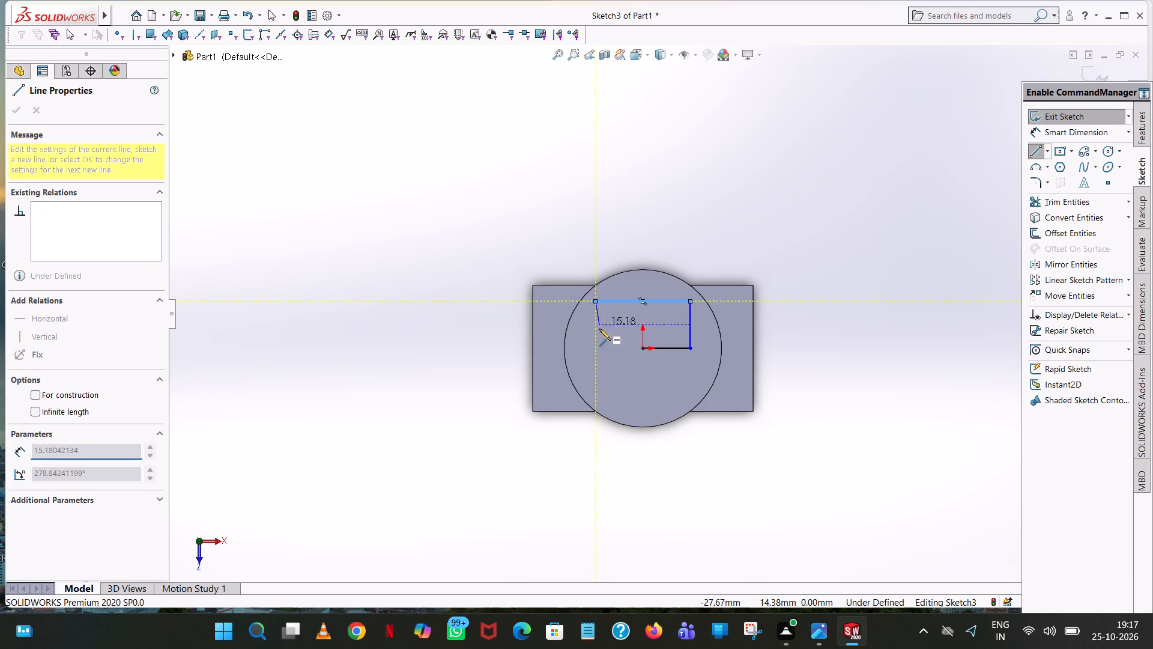
pyautogui.click(596, 383)
pyautogui.write('60')
pyautogui.press('Return')
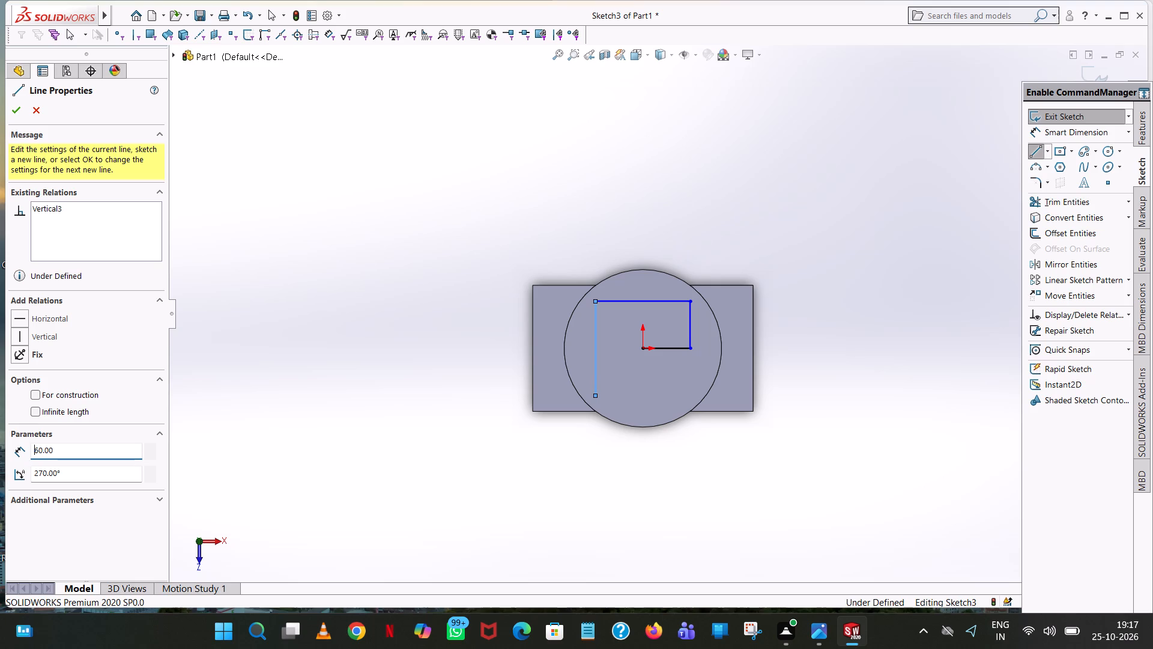
pyautogui.click(691, 395)
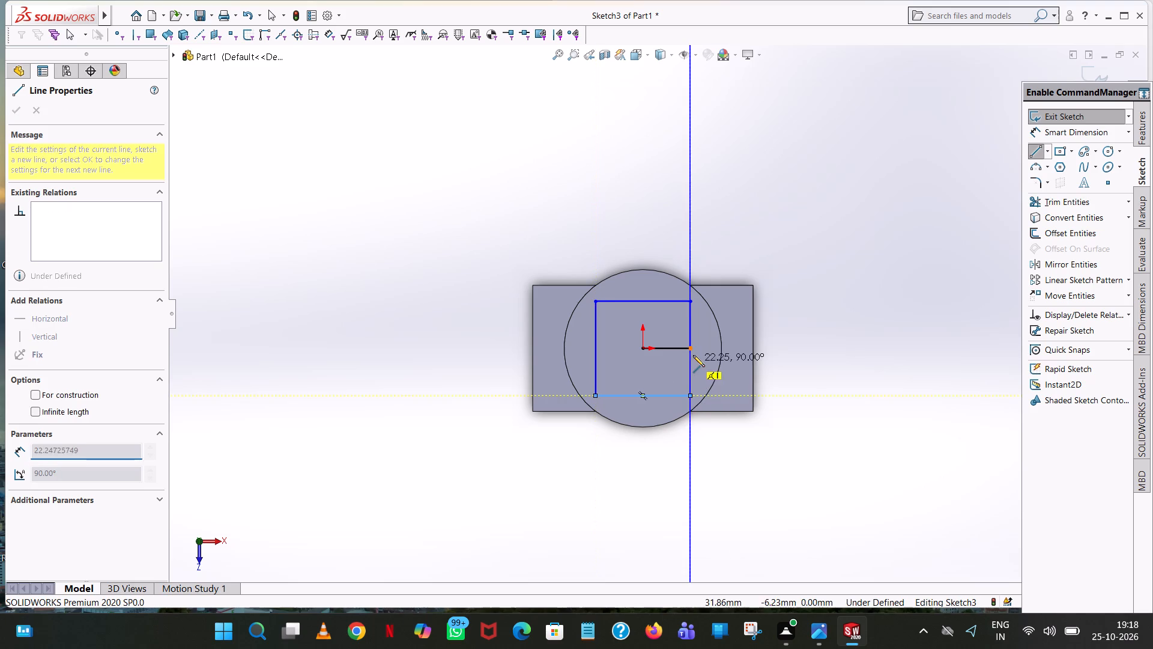
pyautogui.click(690, 347)
pyautogui.rightClick(690, 347)
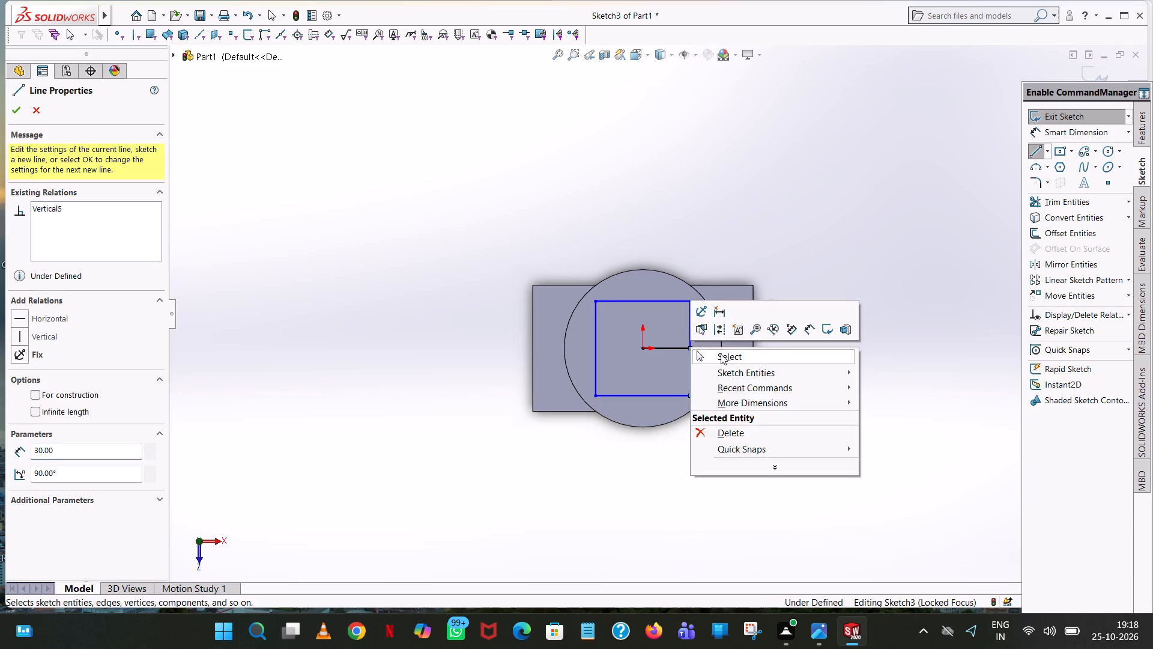
pyautogui.click(721, 354)
# Trim away the 30 mm helper line between the origin and the square's right side.
pyautogui.click(1056, 192)
pyautogui.click(1056, 203)
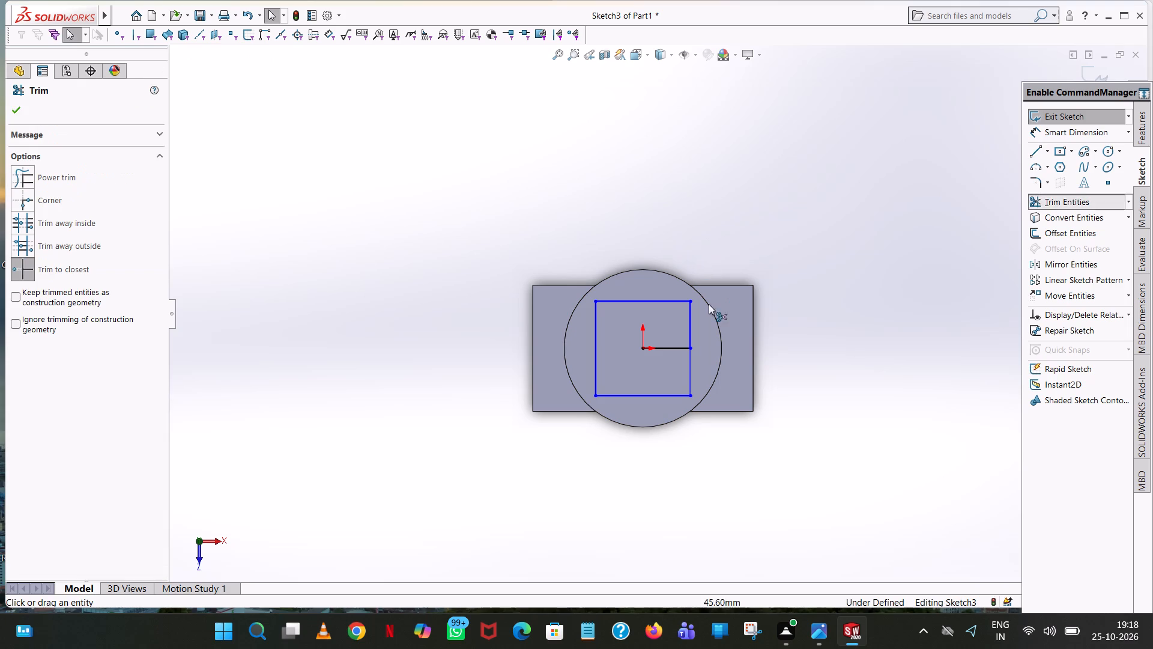
pyautogui.click(665, 347)
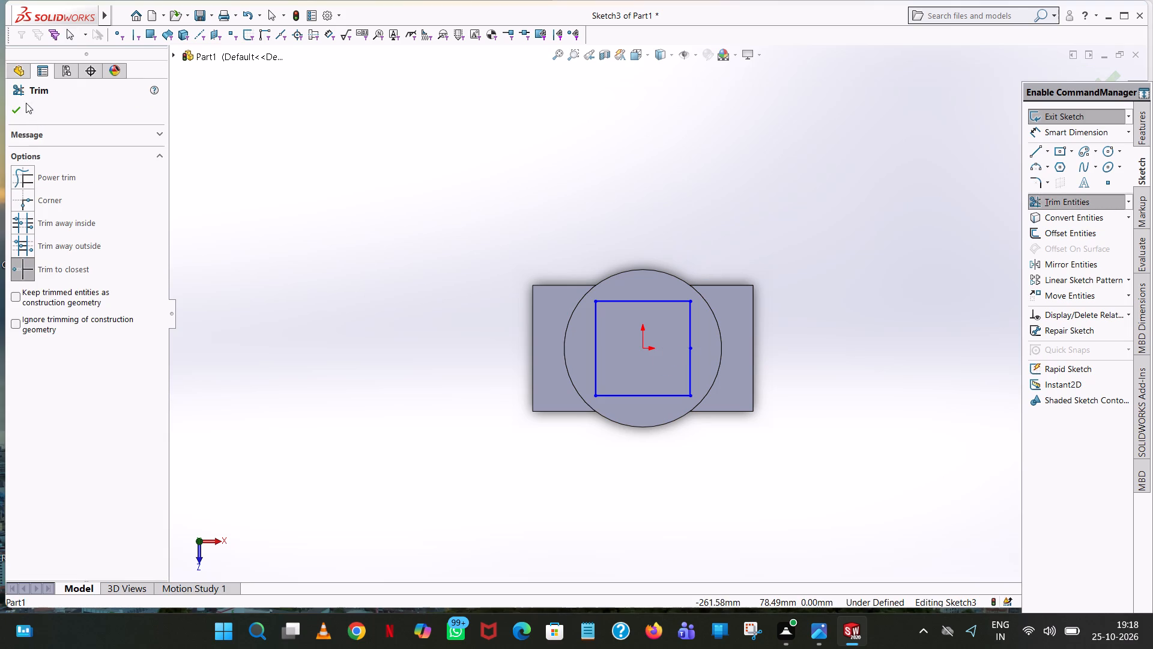
pyautogui.click(14, 103)
# Add 60 mm dimensions to the square's upper edge and its left edge.
pyautogui.click(1074, 136)
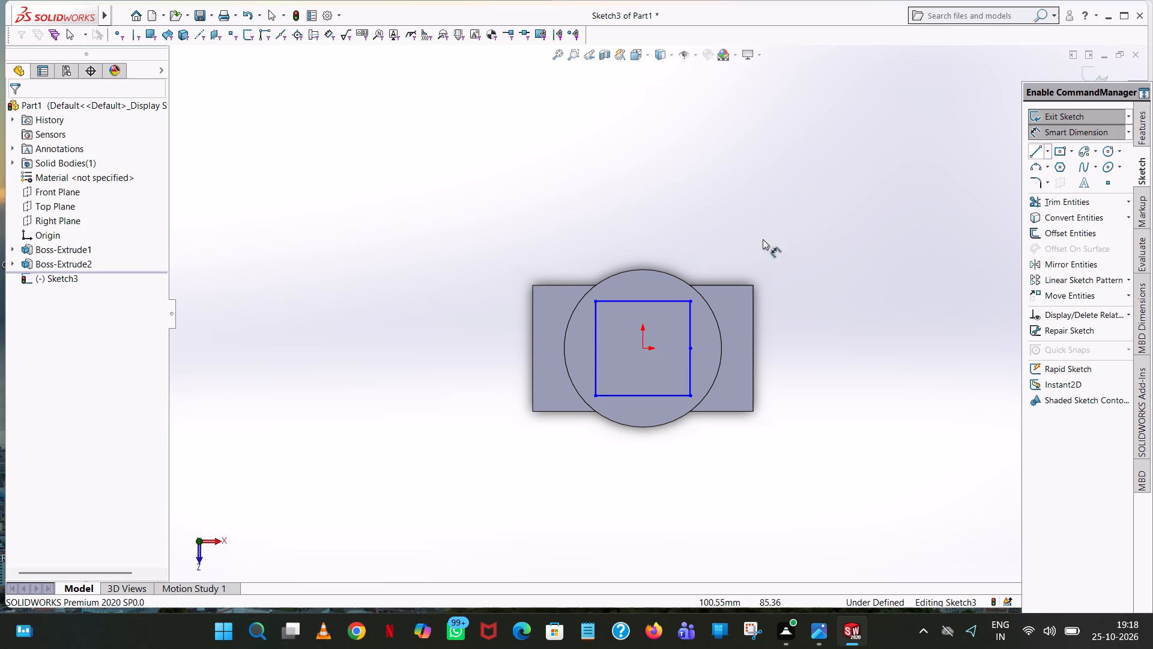
pyautogui.click(616, 301)
pyautogui.click(608, 118)
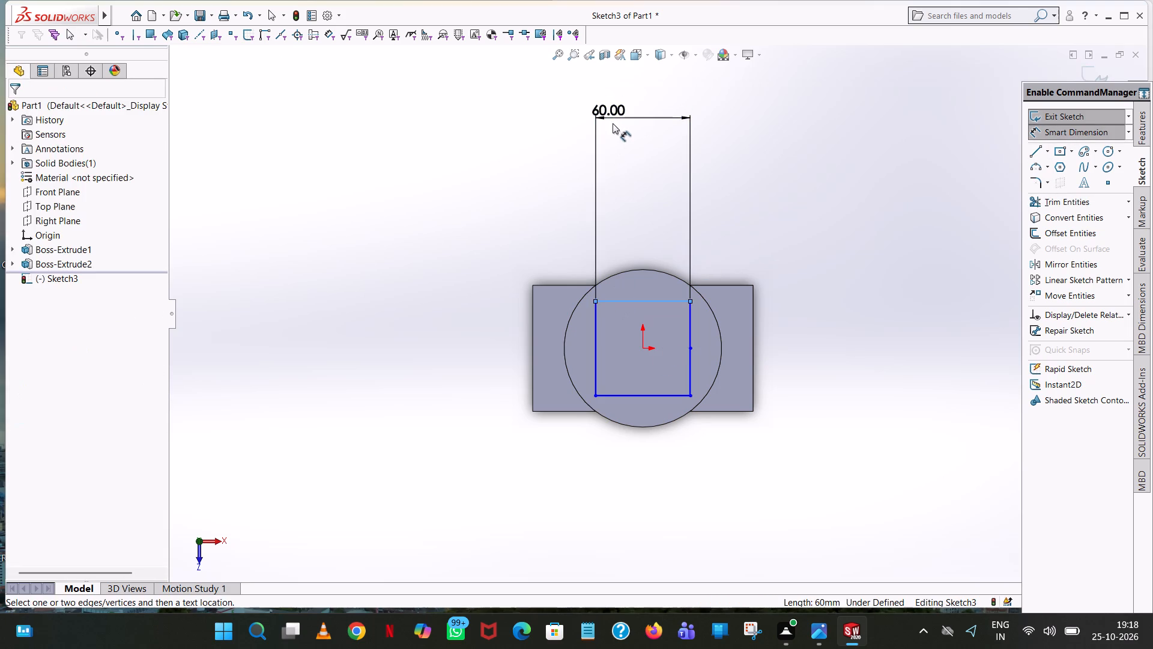
pyautogui.click(557, 104)
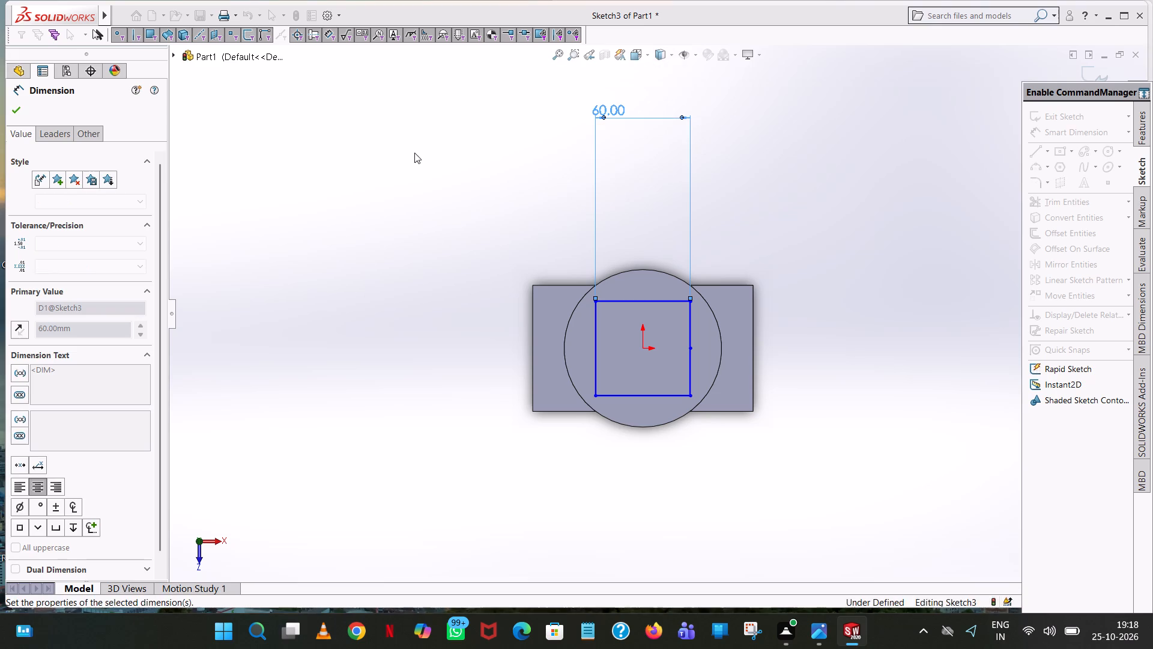
pyautogui.click(414, 153)
pyautogui.click(598, 335)
pyautogui.click(413, 290)
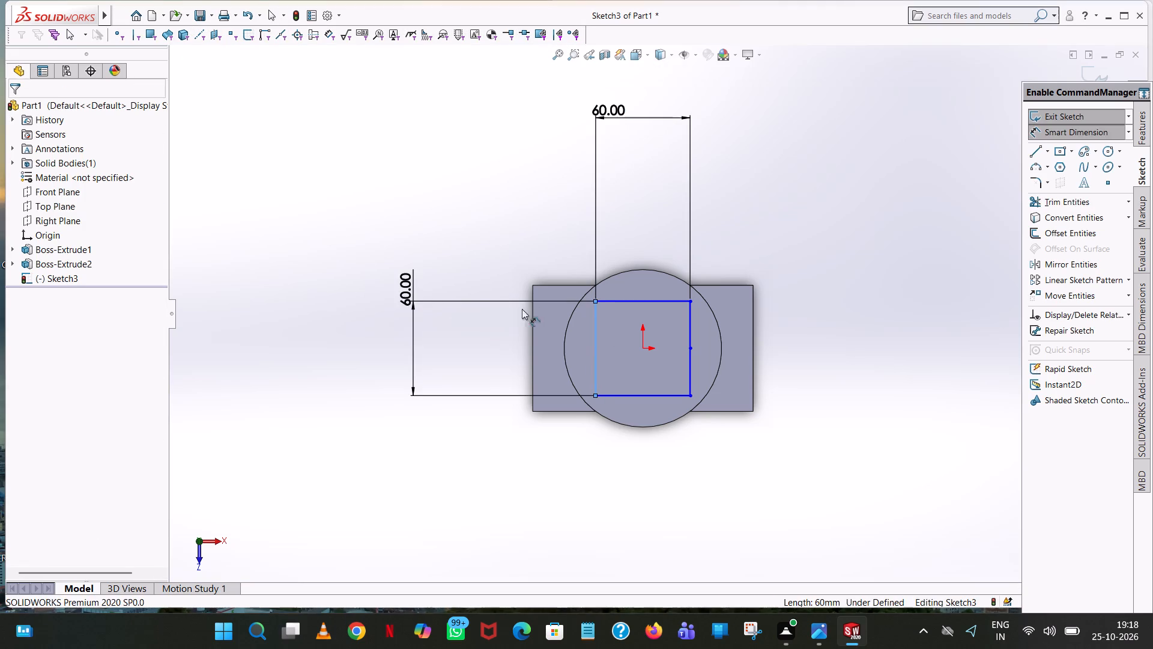
pyautogui.click(365, 269)
pyautogui.click(511, 189)
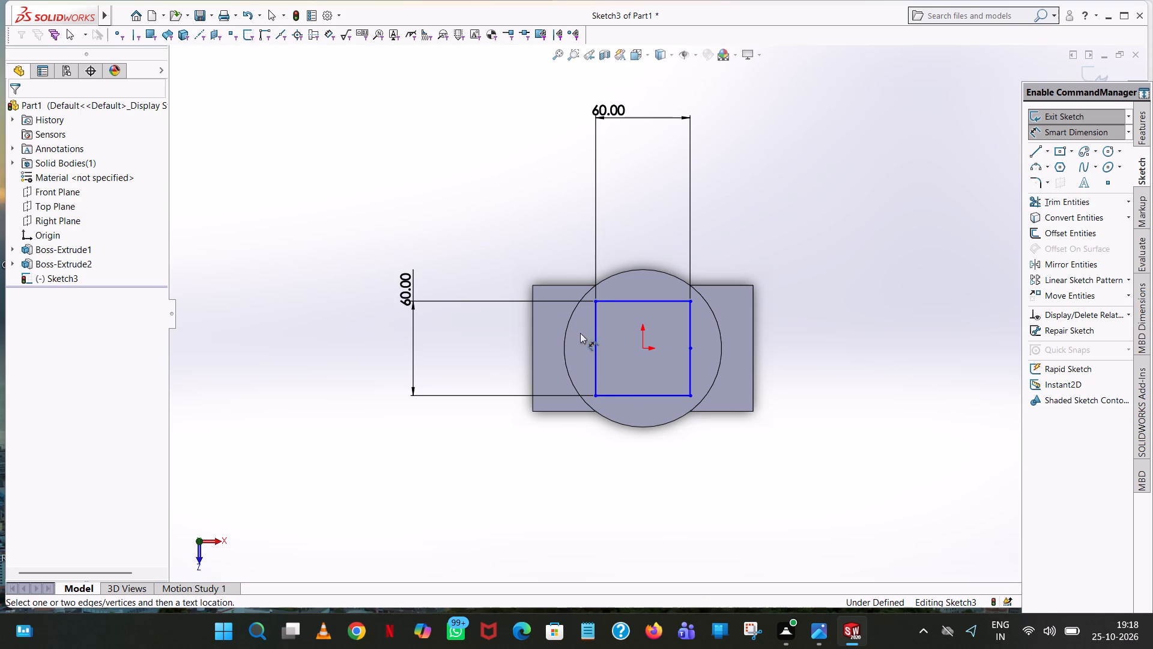
# Locate the square with 30 mm dimensions from the origin to its left edge, its upper edge and the middle point of its right side.
pyautogui.click(598, 352)
pyautogui.click(640, 347)
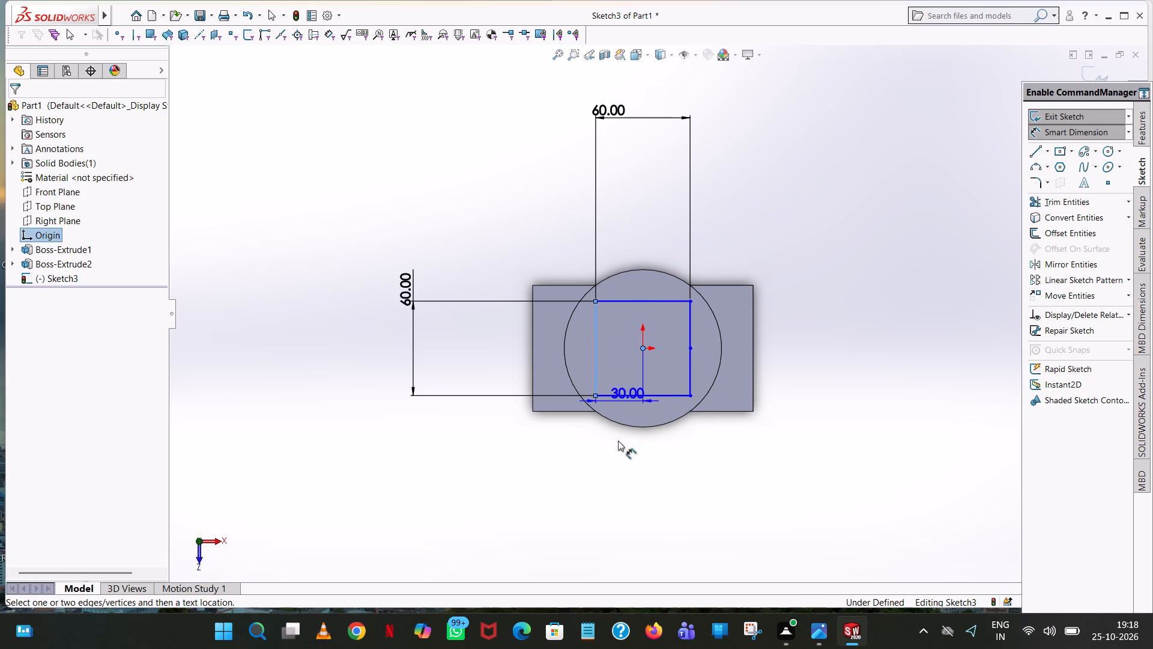
pyautogui.click(606, 482)
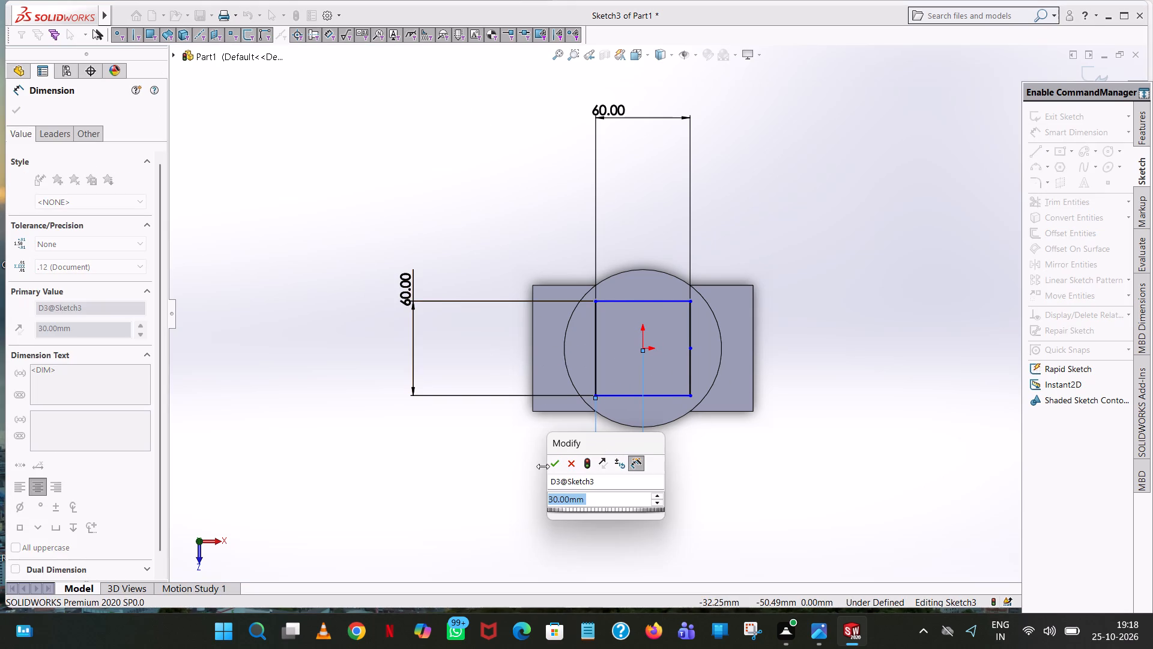
pyautogui.click(552, 468)
pyautogui.click(846, 216)
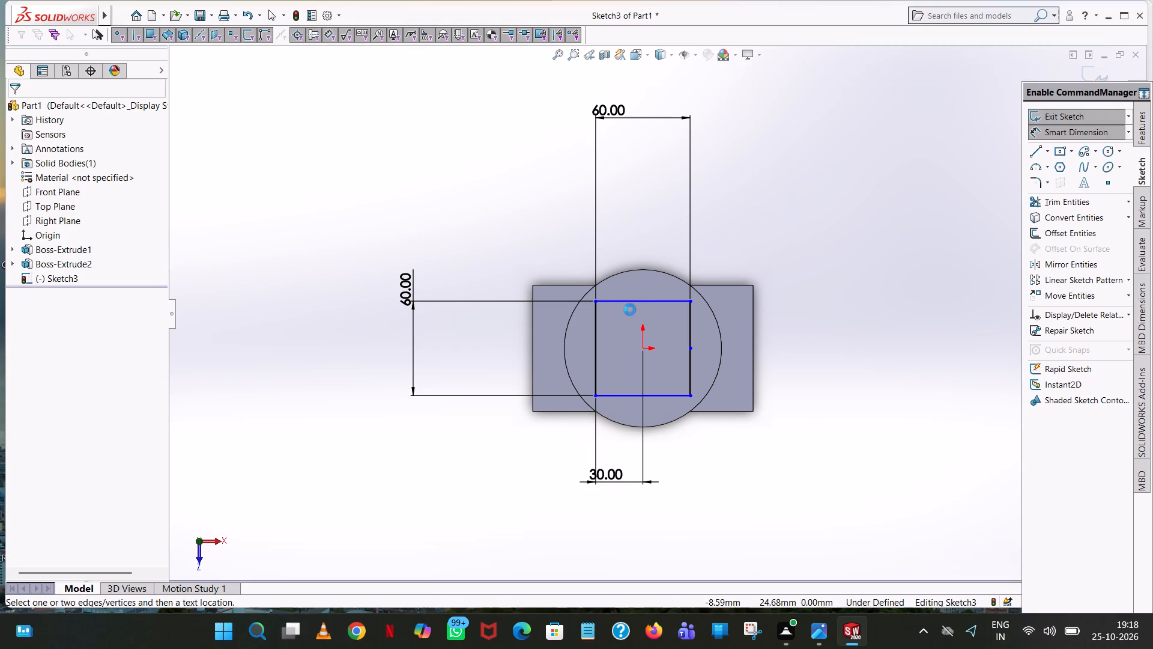
pyautogui.click(641, 305)
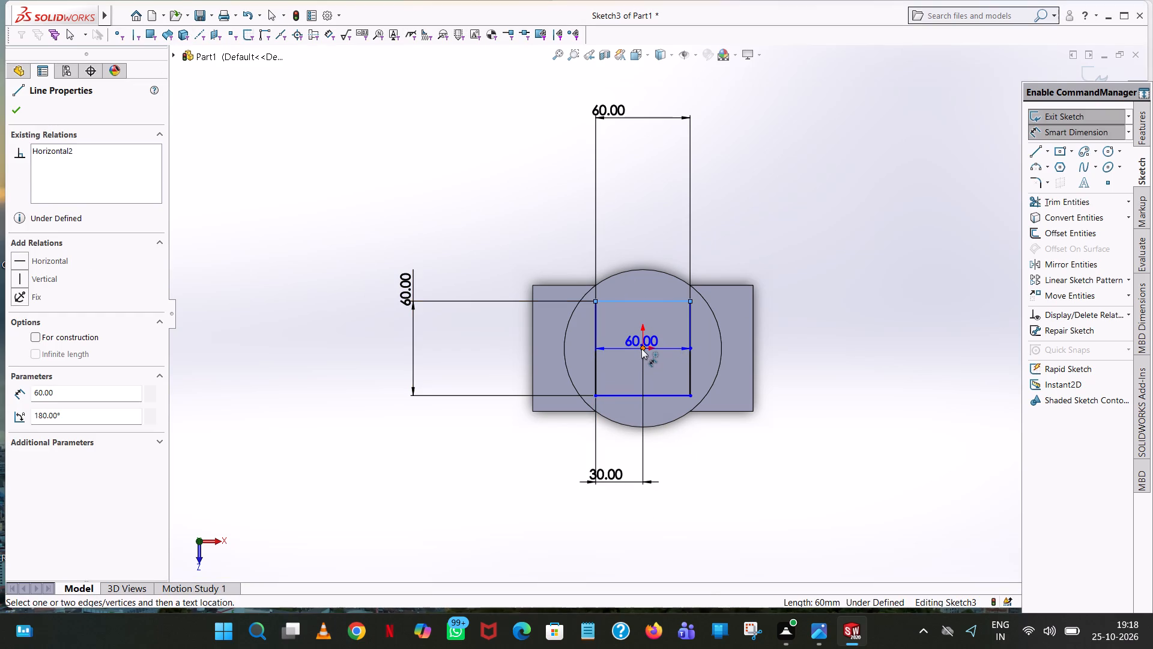
pyautogui.click(641, 349)
pyautogui.click(800, 351)
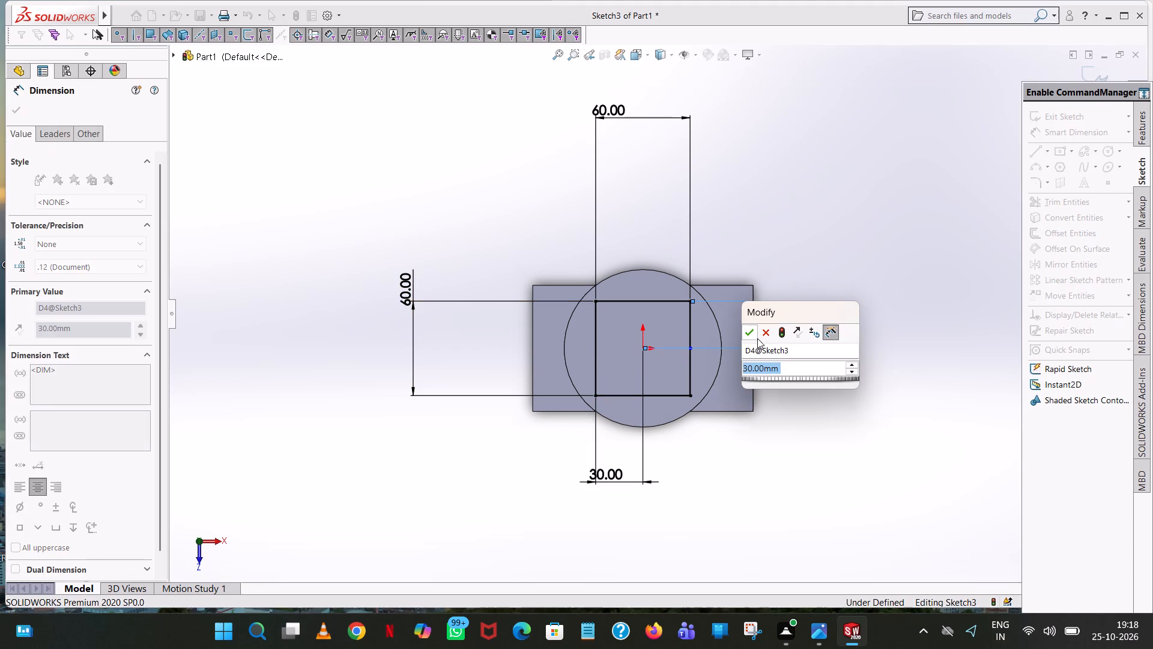
pyautogui.click(746, 335)
pyautogui.click(828, 255)
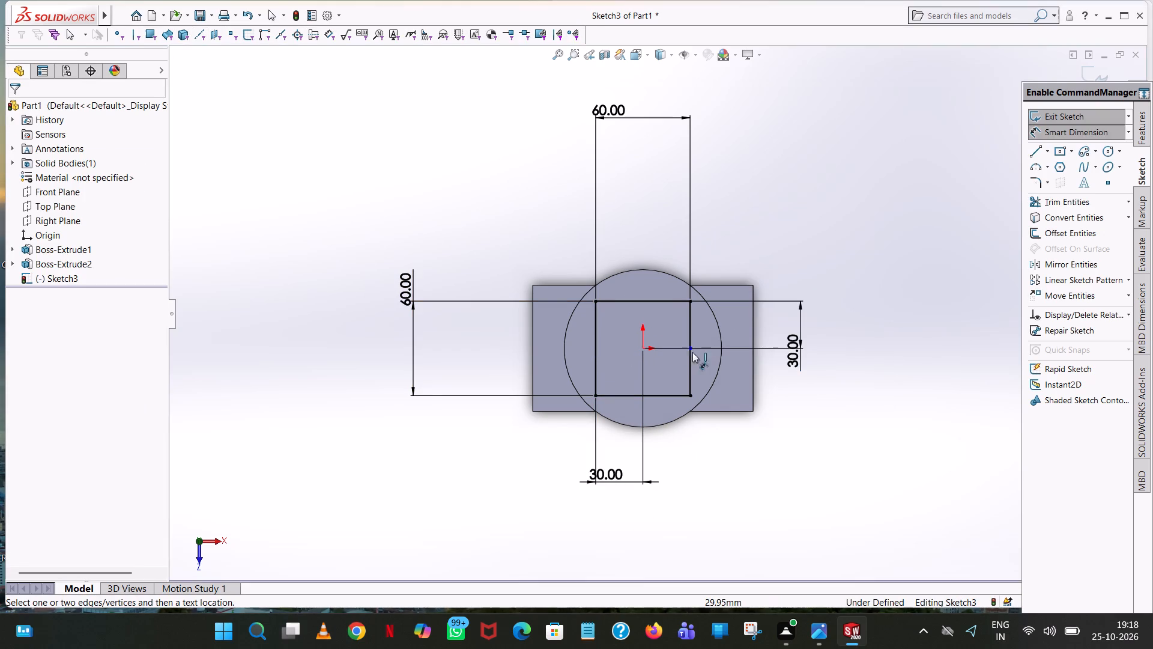
pyautogui.click(692, 349)
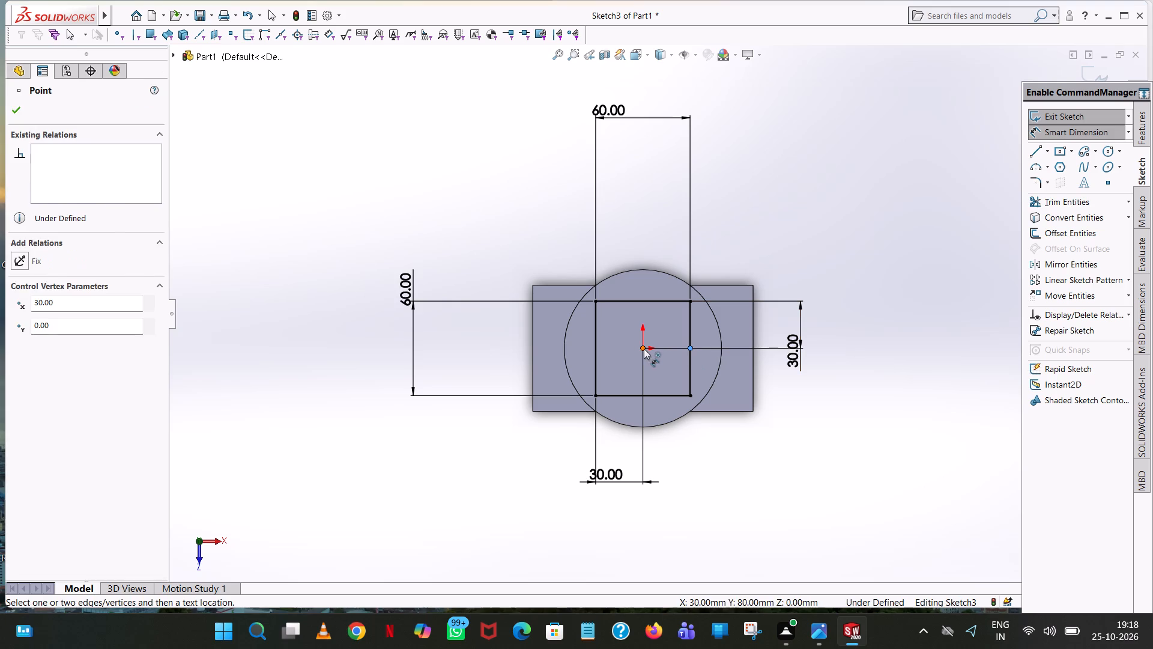
pyautogui.click(644, 349)
pyautogui.click(697, 452)
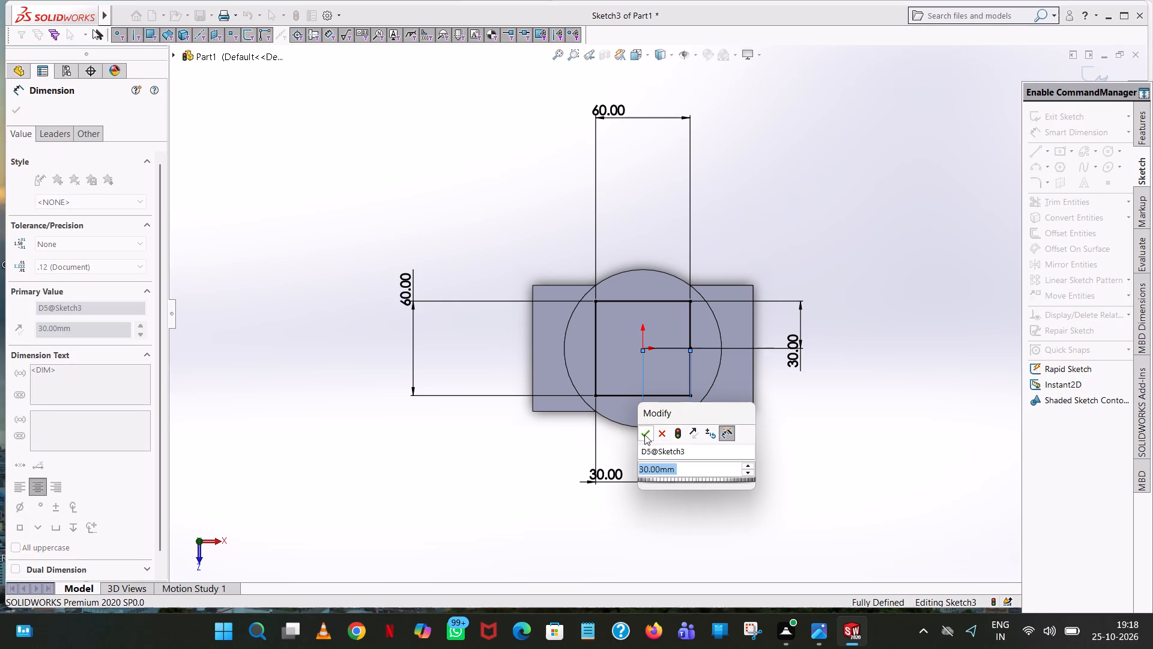
pyautogui.click(644, 434)
pyautogui.click(832, 189)
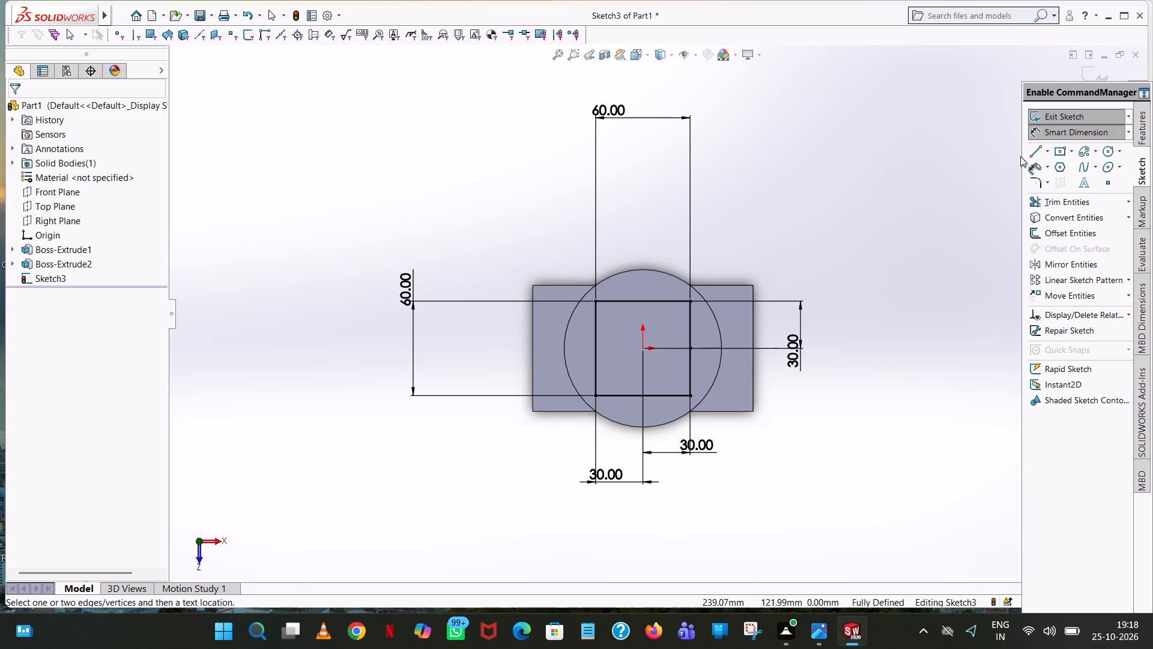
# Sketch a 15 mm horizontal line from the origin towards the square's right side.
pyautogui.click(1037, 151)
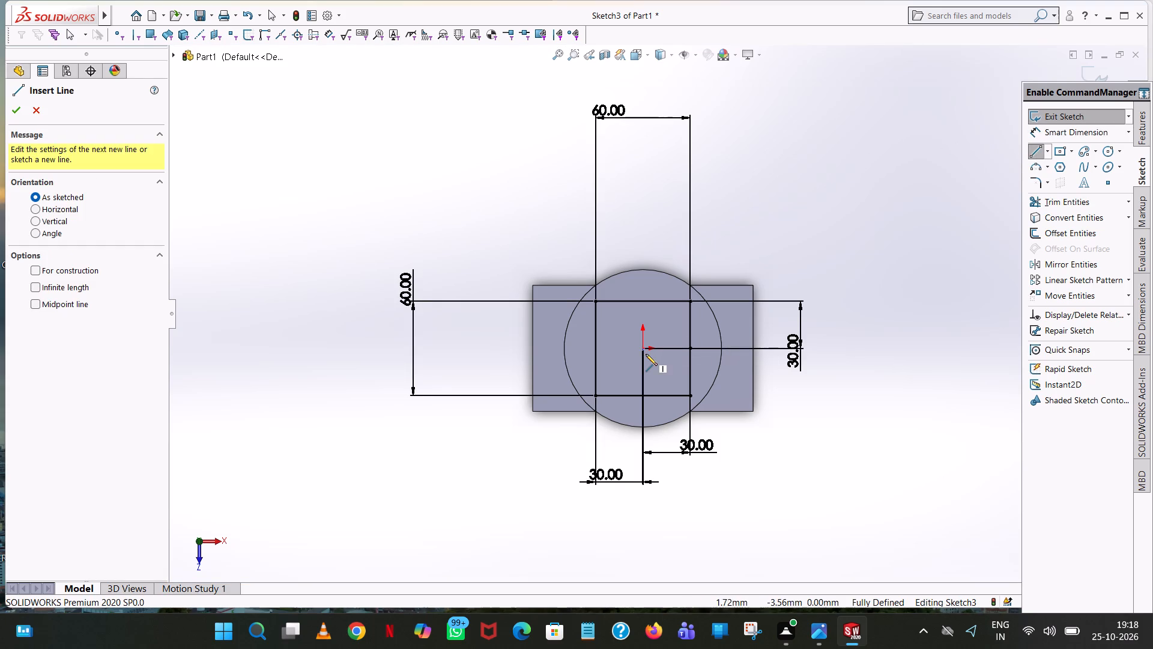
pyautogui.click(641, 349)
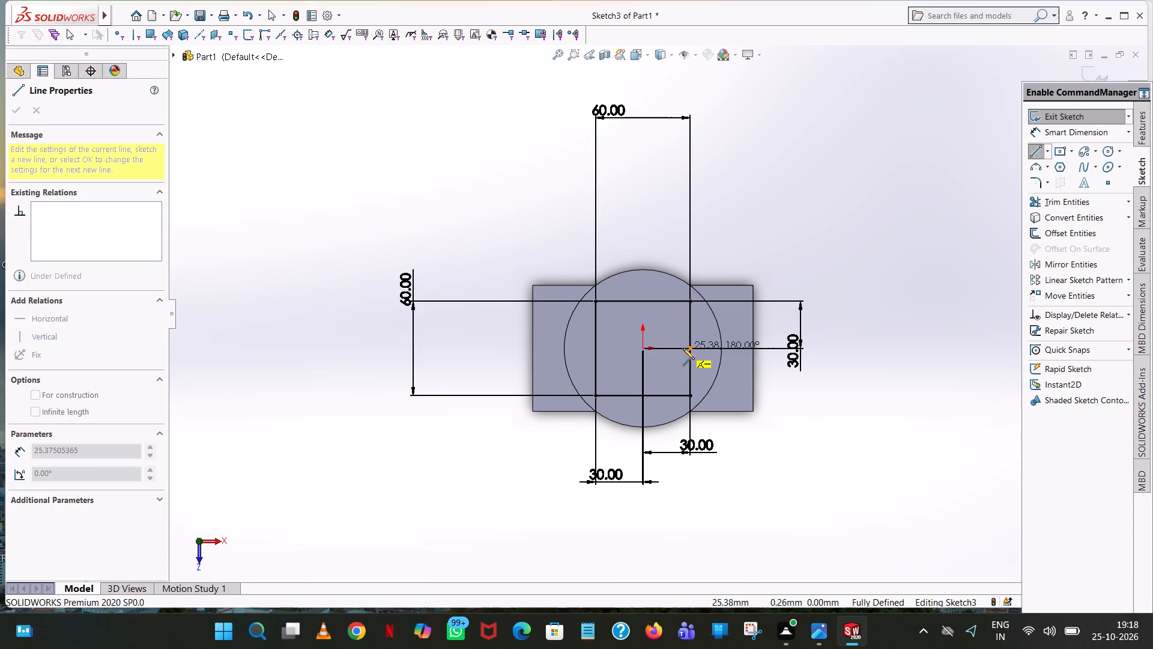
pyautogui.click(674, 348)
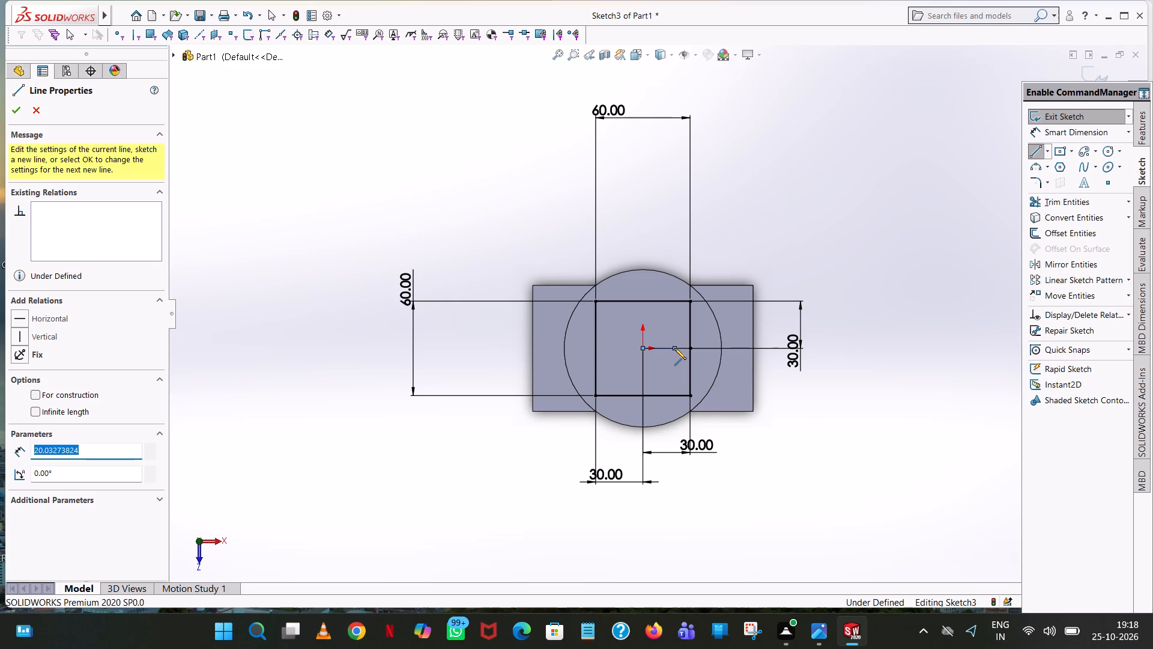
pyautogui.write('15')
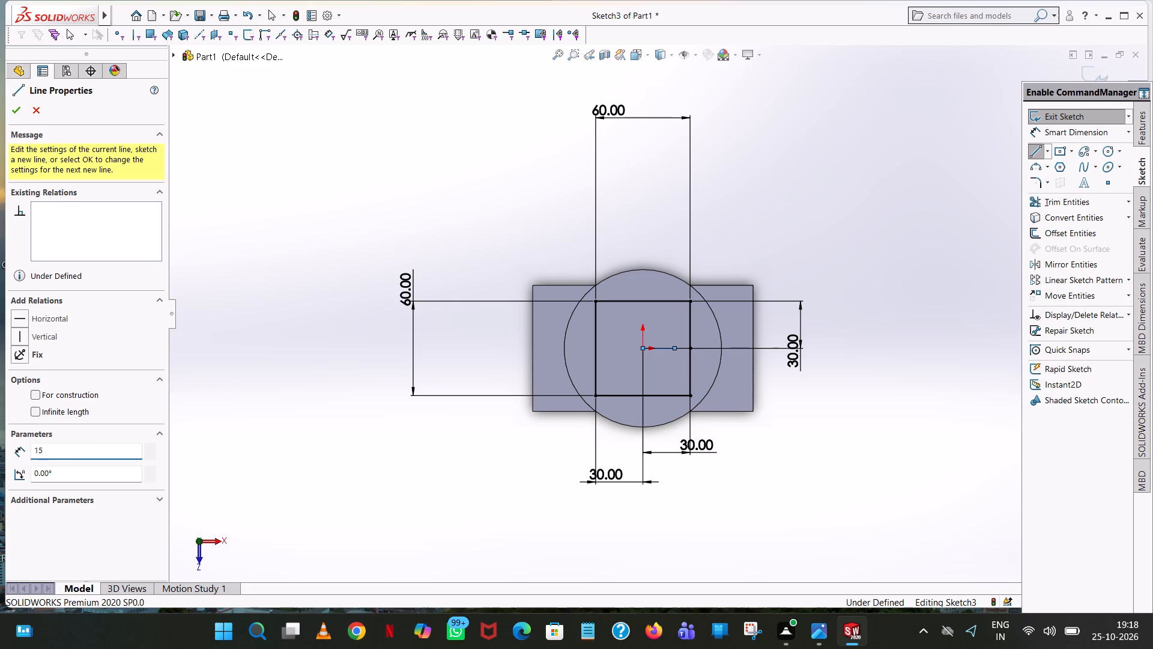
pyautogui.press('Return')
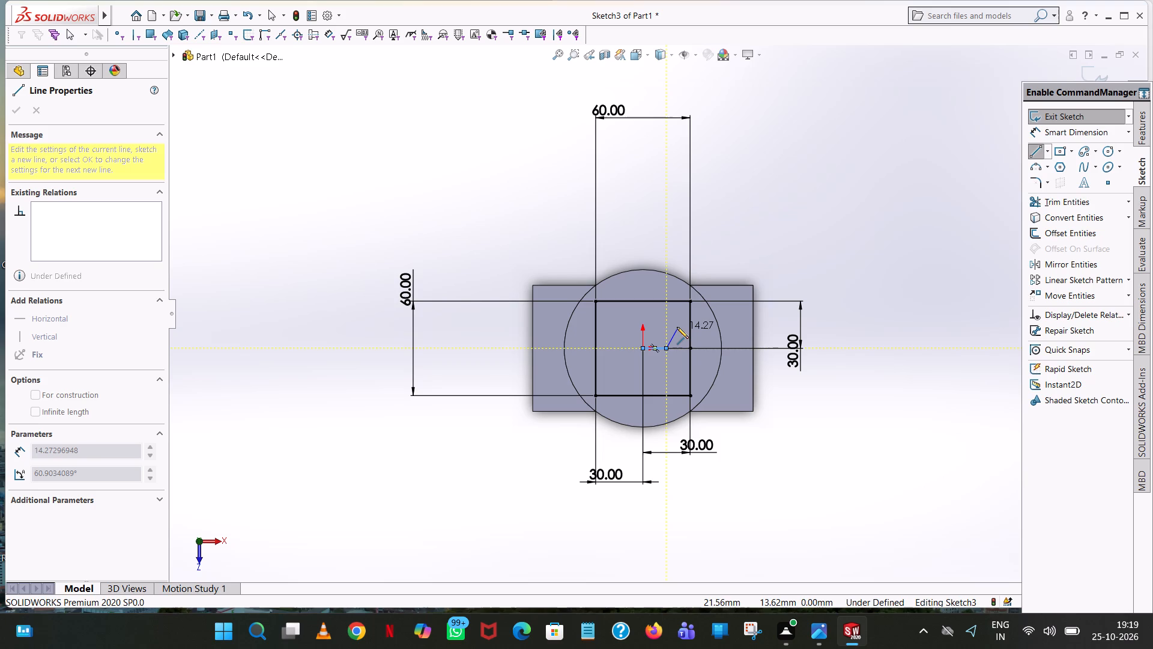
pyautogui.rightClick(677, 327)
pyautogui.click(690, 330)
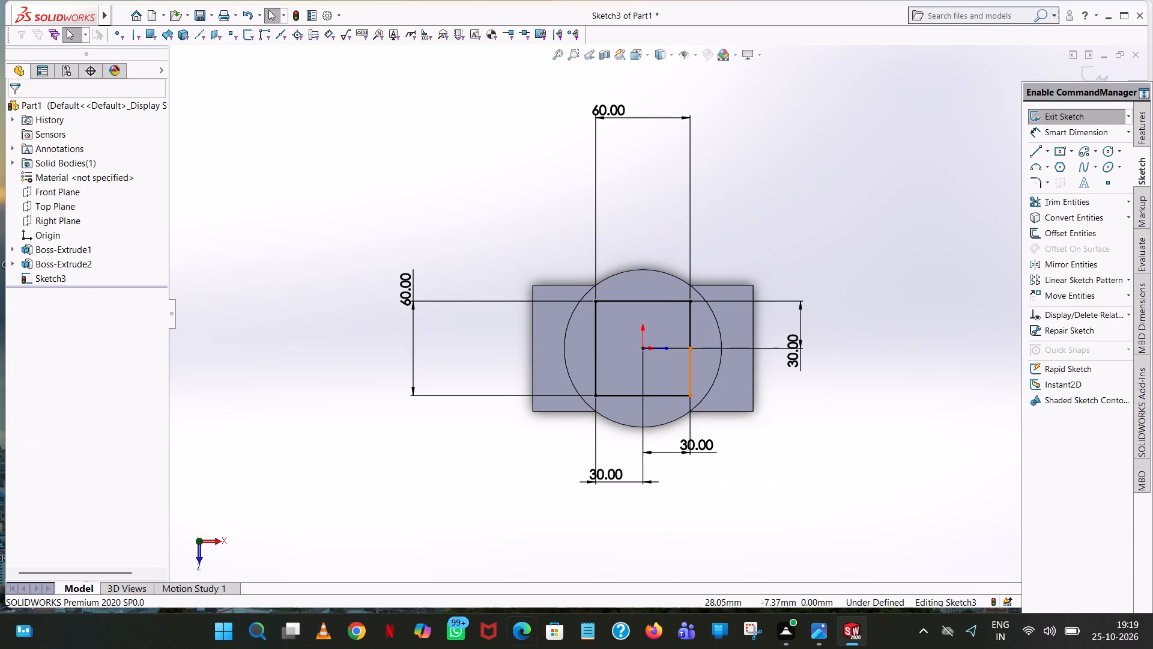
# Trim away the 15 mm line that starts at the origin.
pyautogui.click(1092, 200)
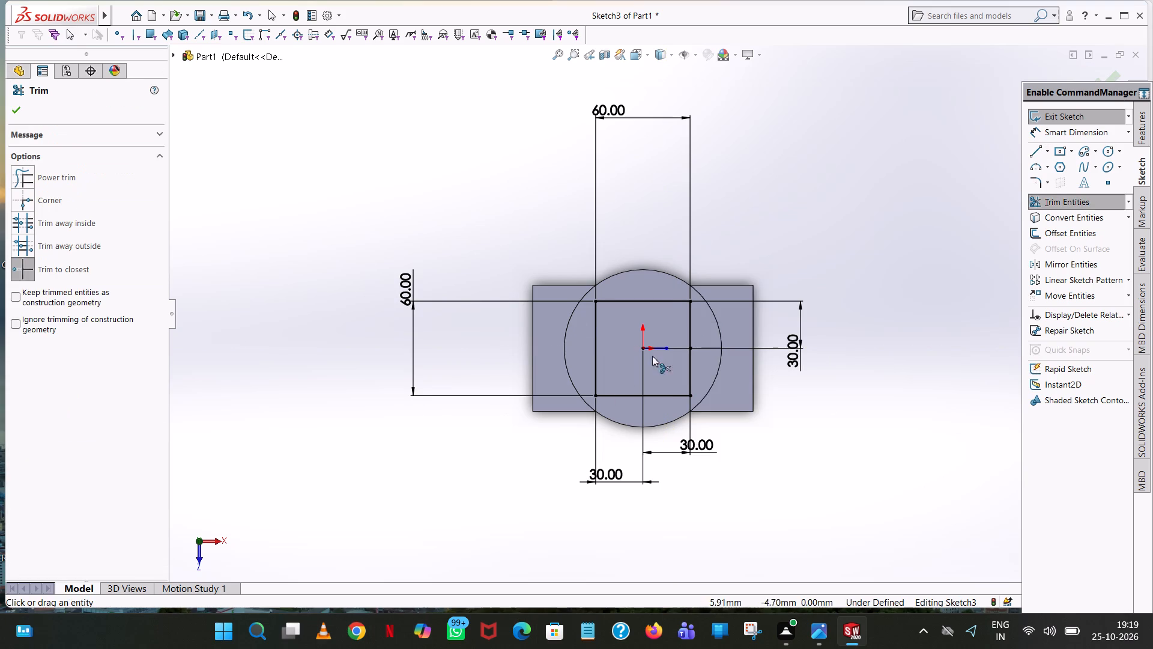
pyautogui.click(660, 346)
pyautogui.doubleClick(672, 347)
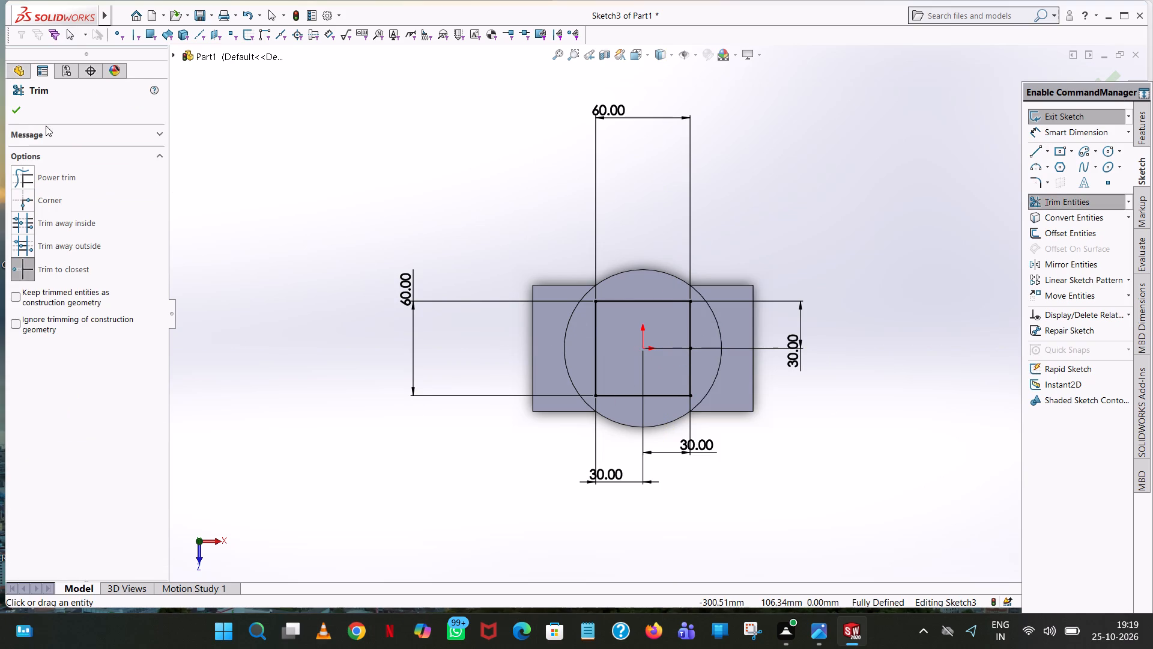
# Make a blind extruded cut 17 mm deep from the 60 mm square sketch in the cylinder's top face.
pyautogui.click(27, 111)
pyautogui.click(0, 103)
pyautogui.click(17, 112)
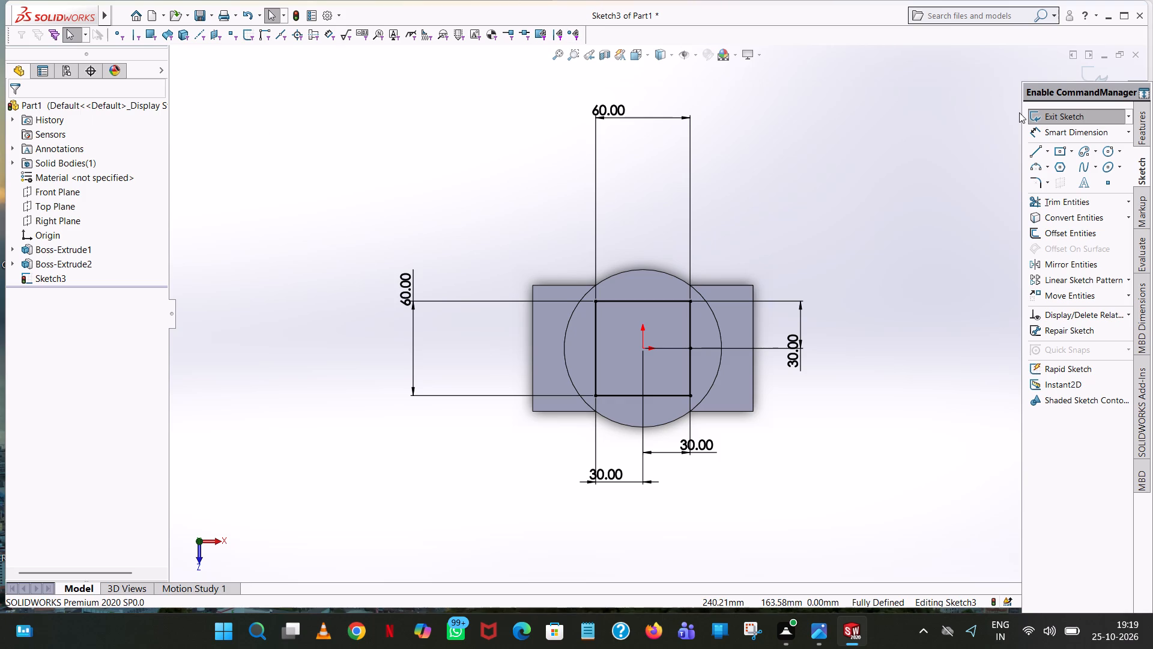
pyautogui.click(1144, 127)
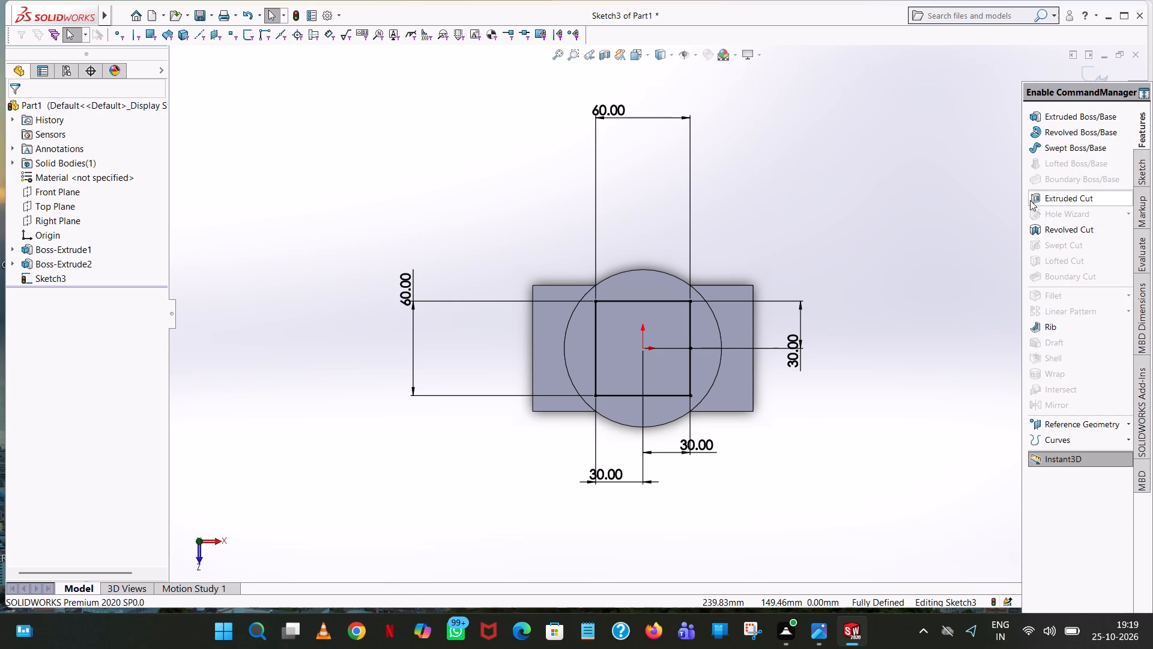
pyautogui.click(1045, 195)
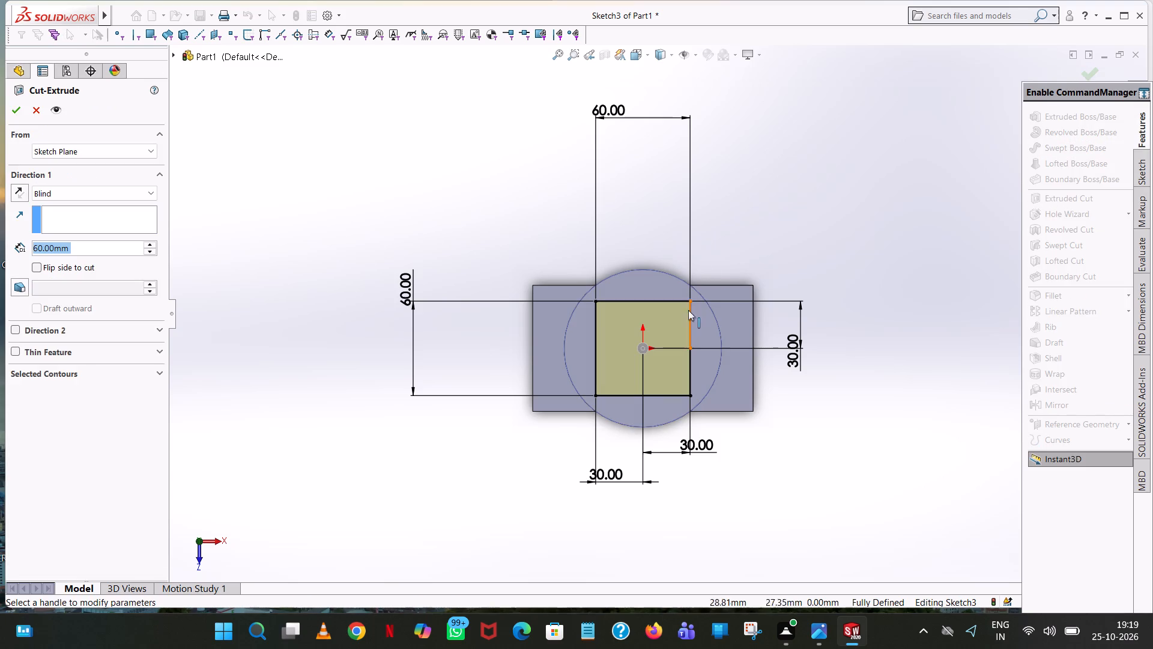
pyautogui.moveTo(791, 439); pyautogui.dragTo(808, 244, button='middle')
pyautogui.scroll(2, 807, 247)
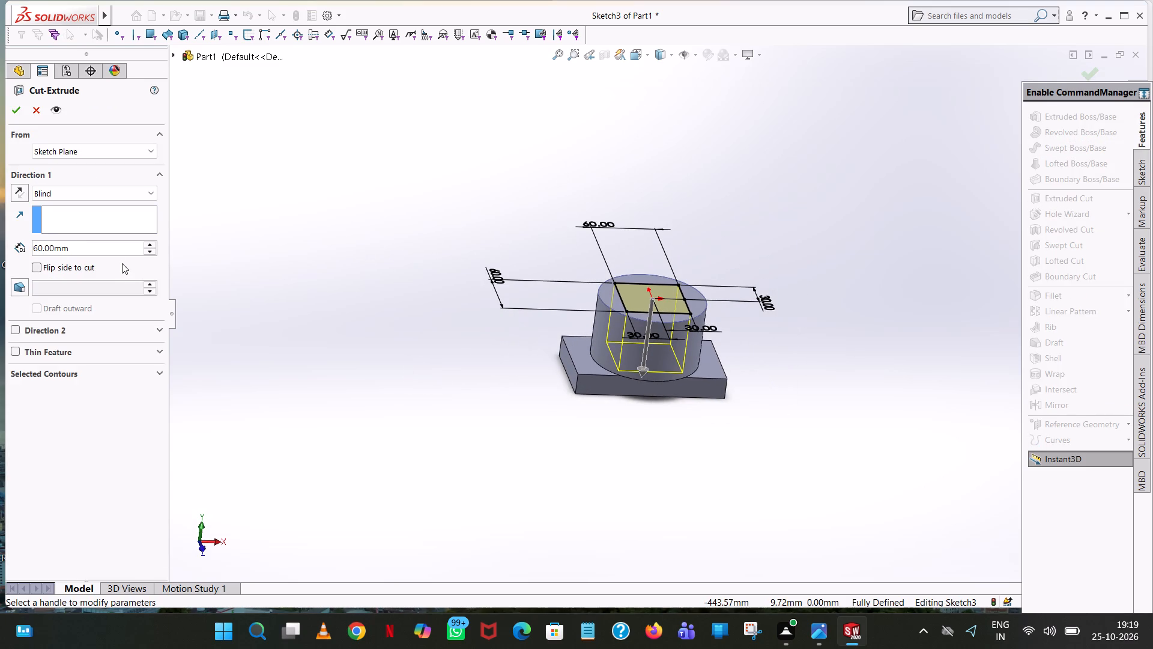
pyautogui.doubleClick(117, 249)
pyautogui.write('17')
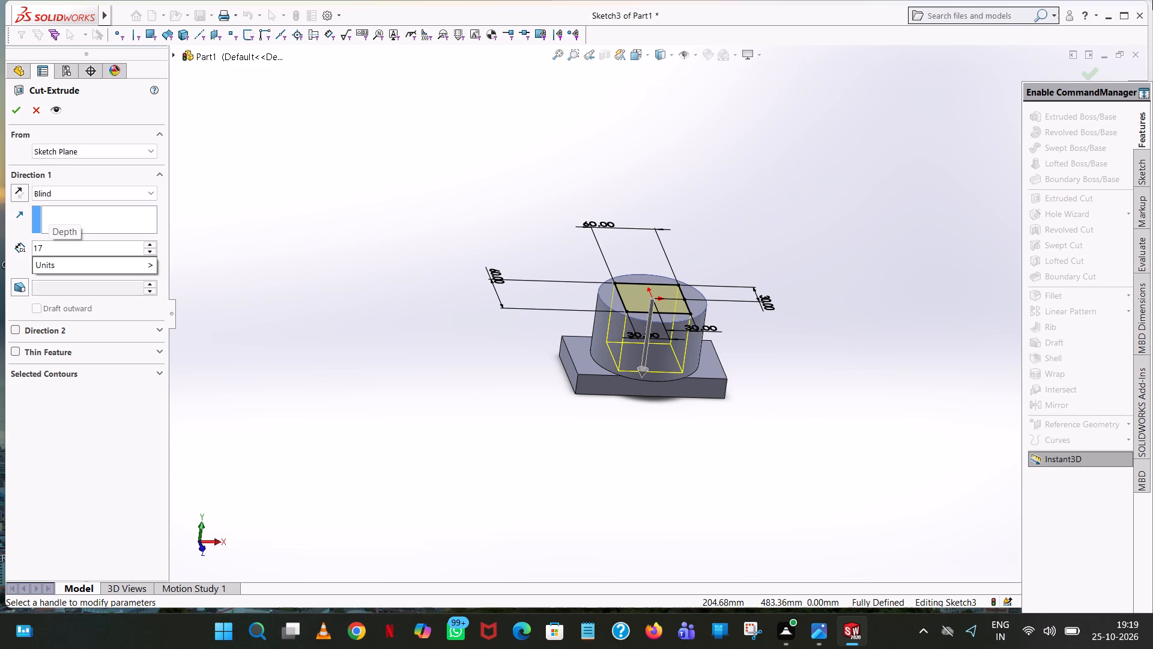
pyautogui.press('Return')
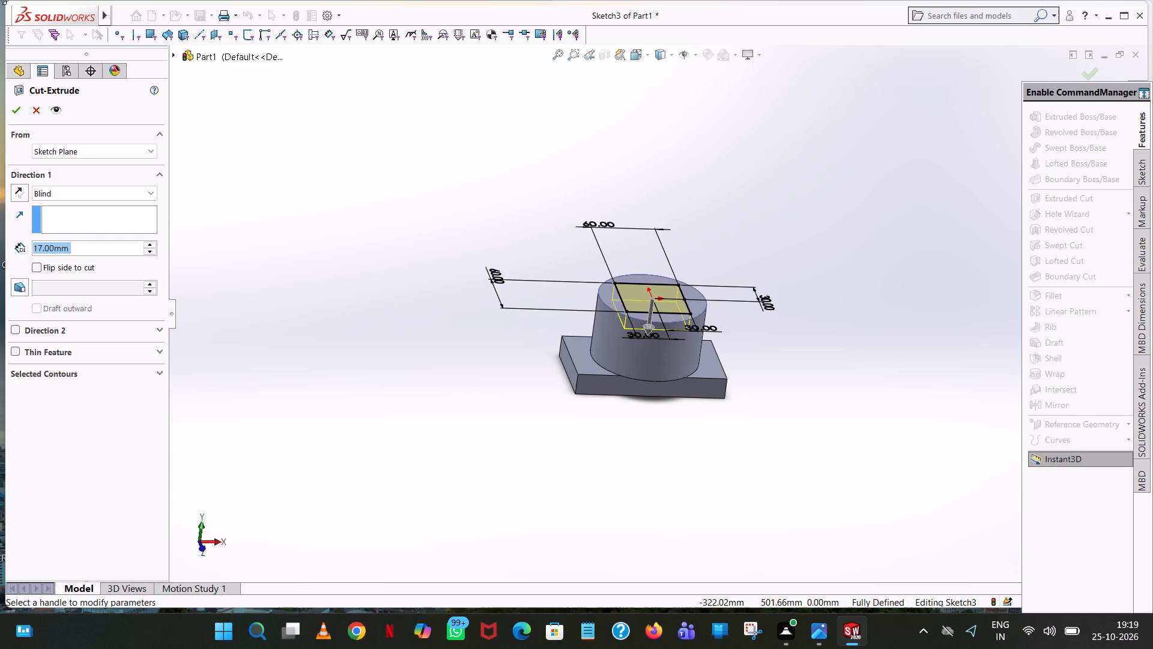
pyautogui.click(11, 108)
pyautogui.click(755, 269)
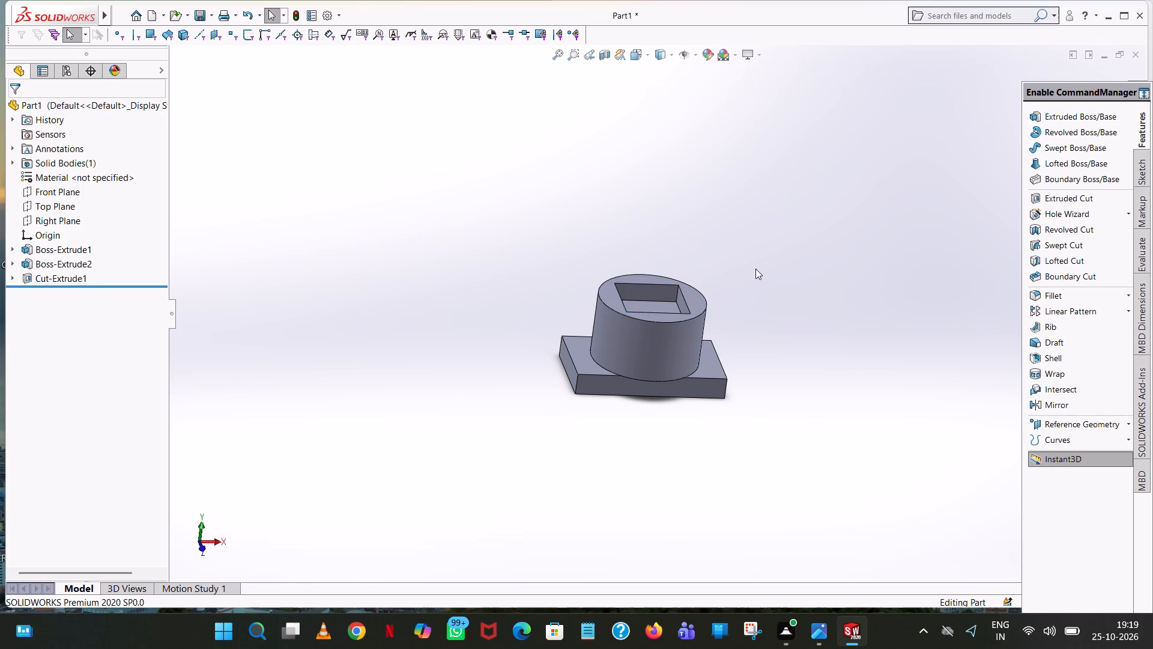
# Start an extruded cut and open its sketch on the rear wall of the square pocket.
pyautogui.moveTo(757, 187); pyautogui.dragTo(749, 341, button='middle')
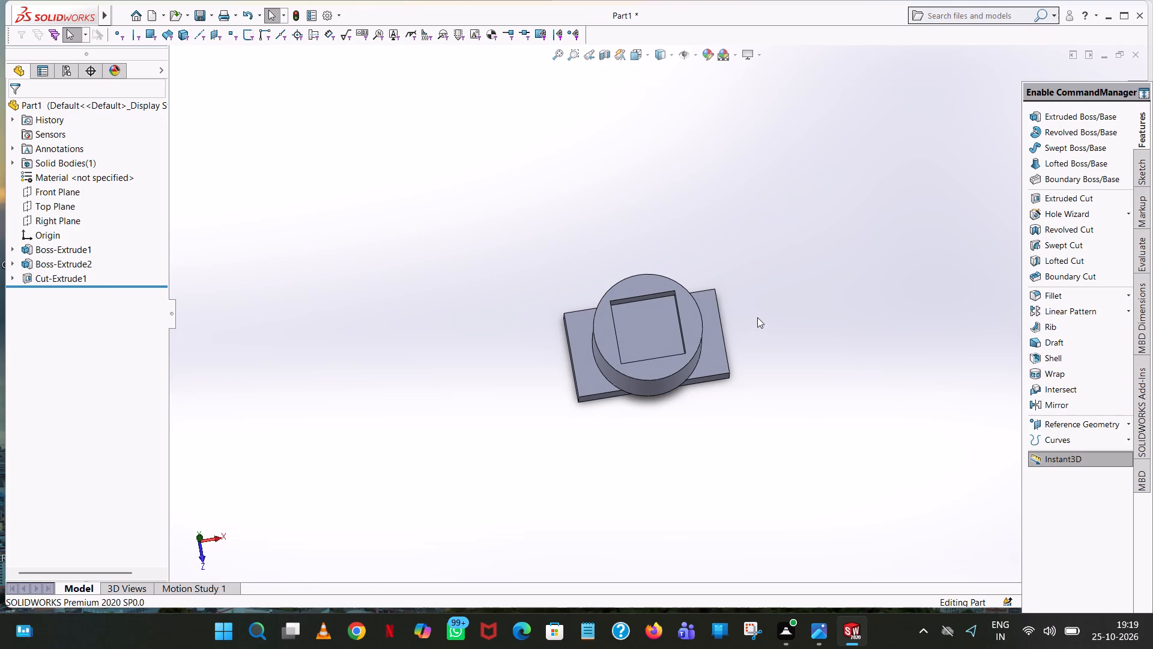
pyautogui.moveTo(746, 332); pyautogui.dragTo(741, 184, button='middle')
pyautogui.scroll(1, 739, 282)
pyautogui.scroll(-2, 661, 297)
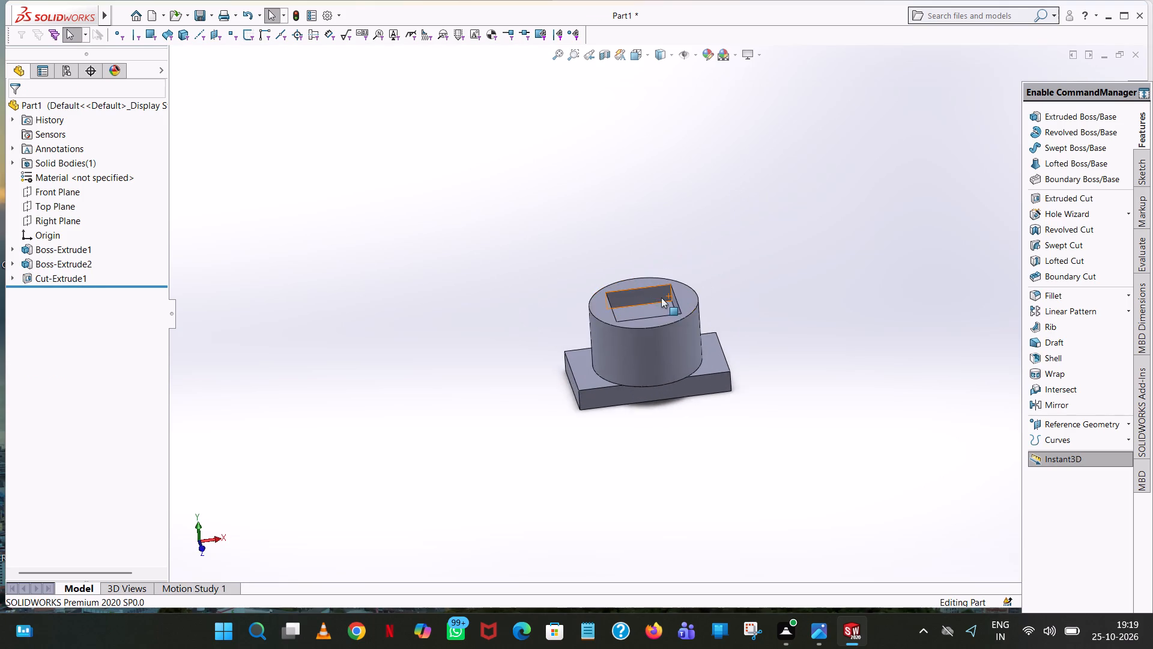
pyautogui.scroll(-4, 661, 297)
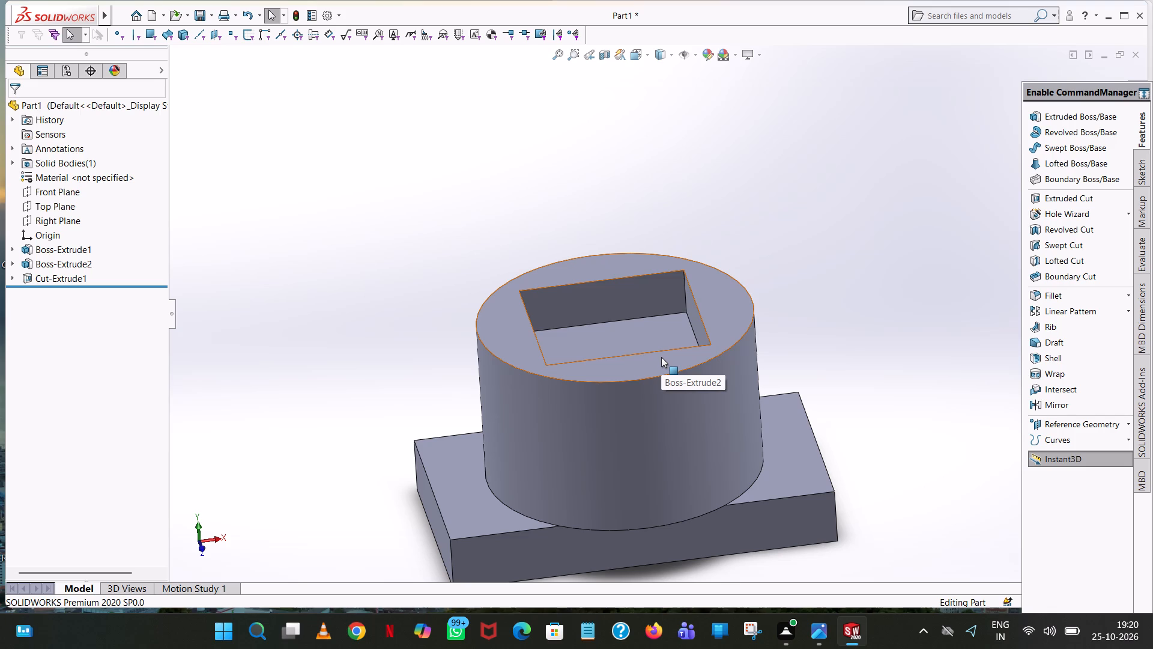
pyautogui.click(1070, 192)
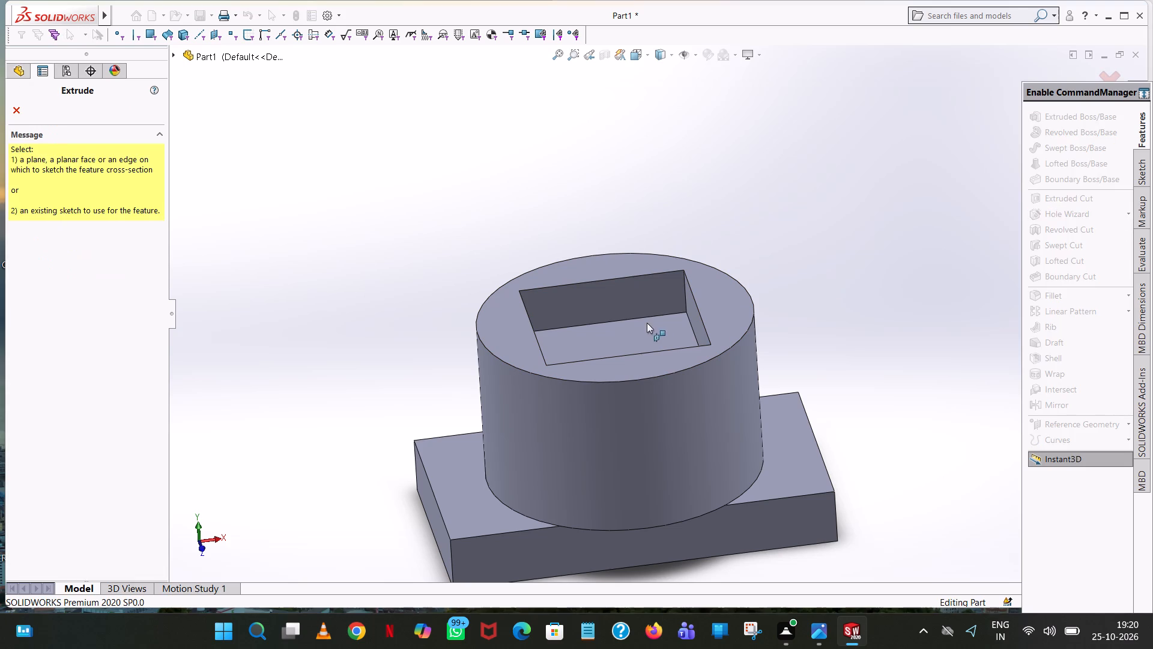
pyautogui.moveTo(632, 300); pyautogui.dragTo(620, 317, button='middle')
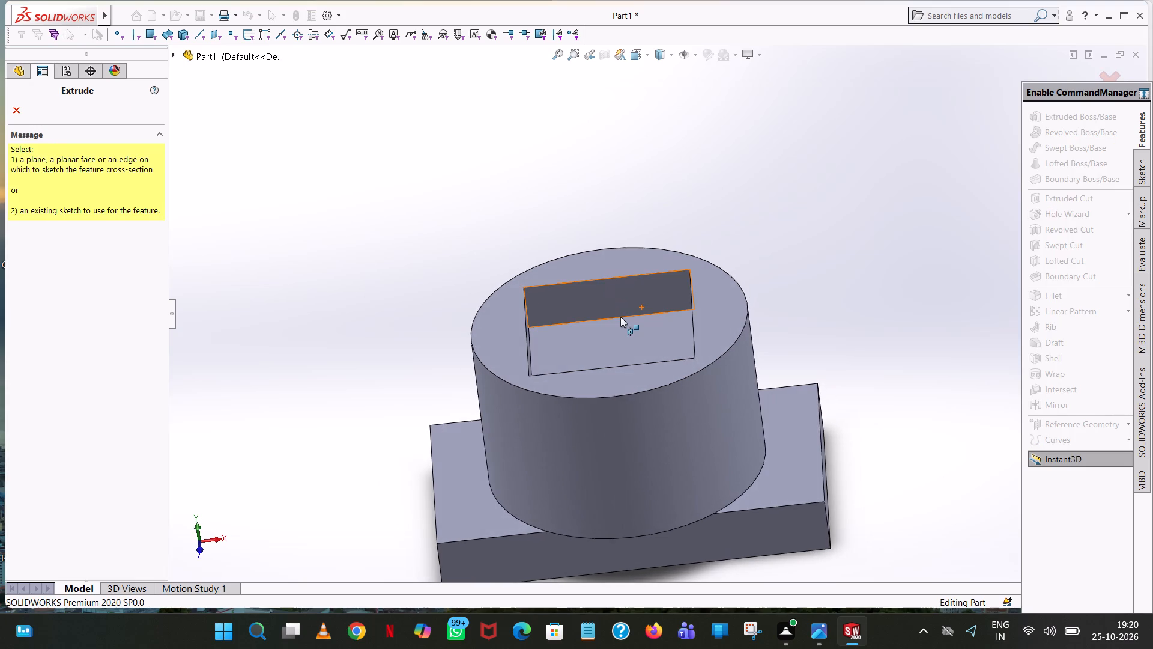
pyautogui.scroll(-6, 620, 317)
pyautogui.click(650, 276)
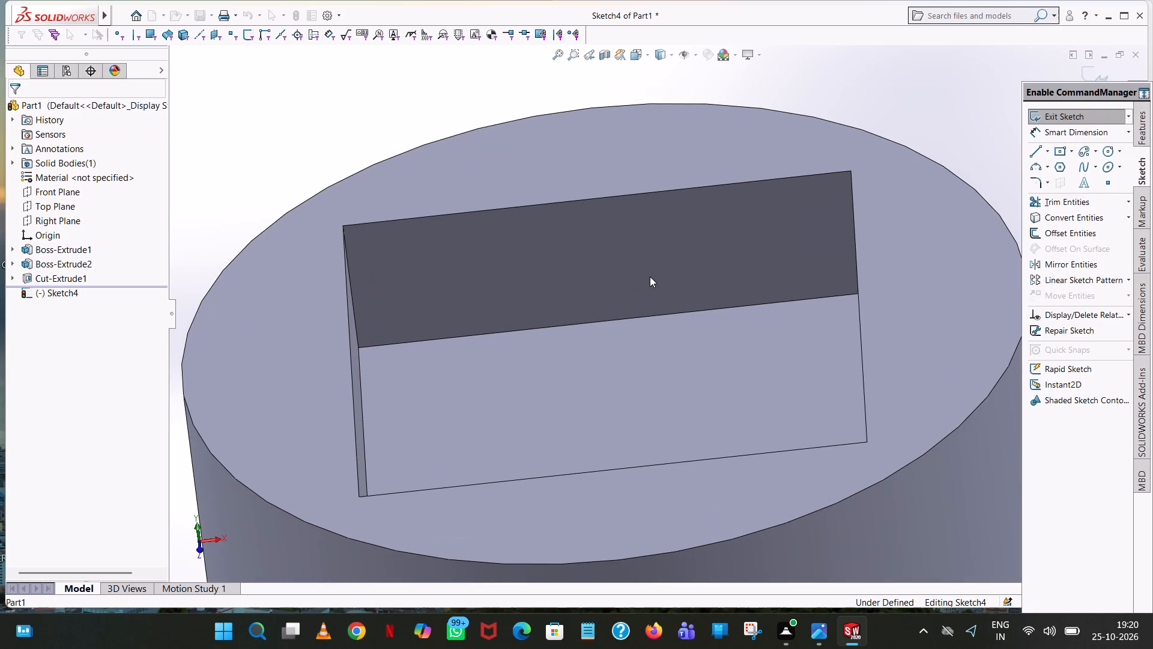
pyautogui.scroll(8, 650, 276)
pyautogui.moveTo(677, 331); pyautogui.dragTo(688, 279, button='middle')
pyautogui.scroll(1, 677, 331)
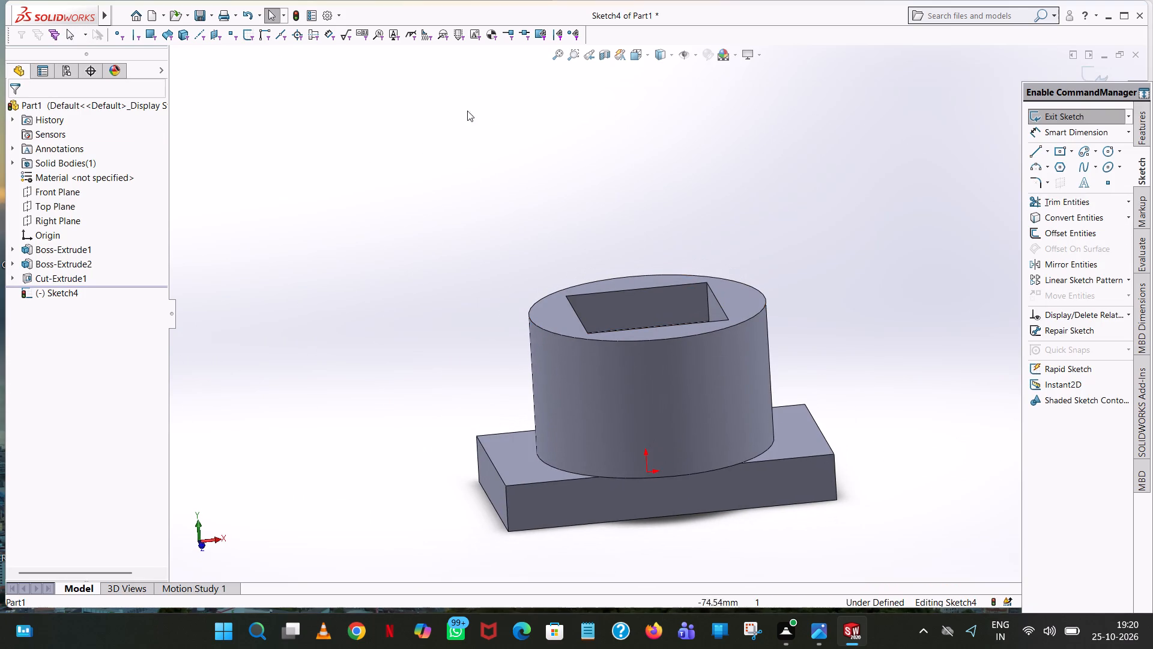
pyautogui.click(646, 56)
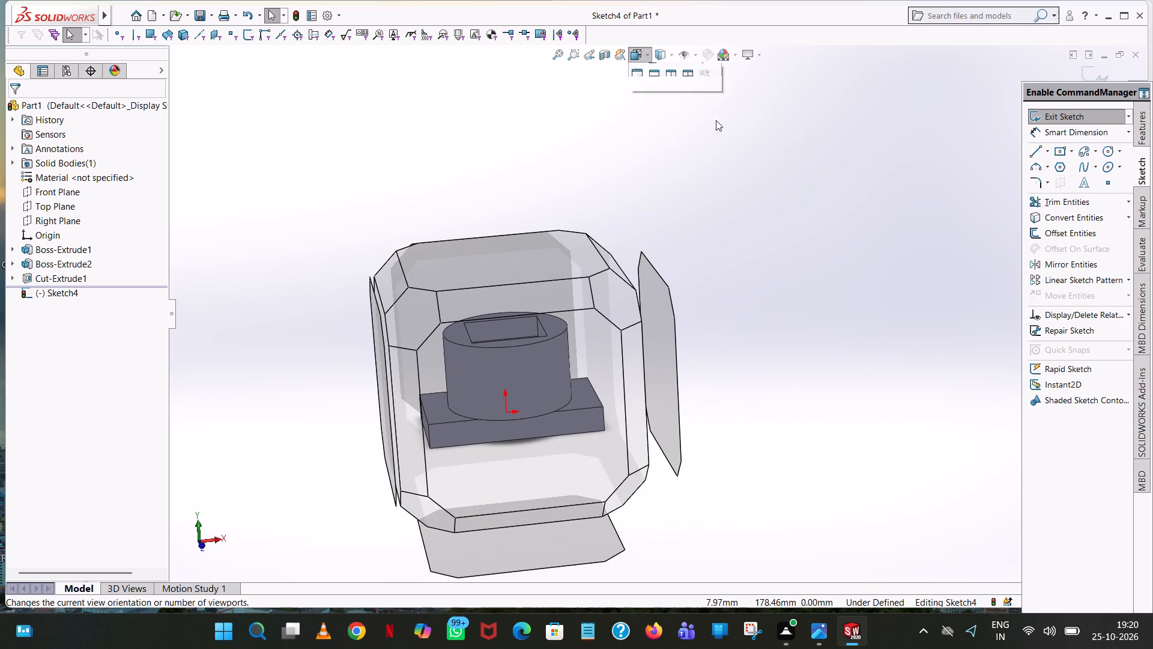
pyautogui.click(712, 121)
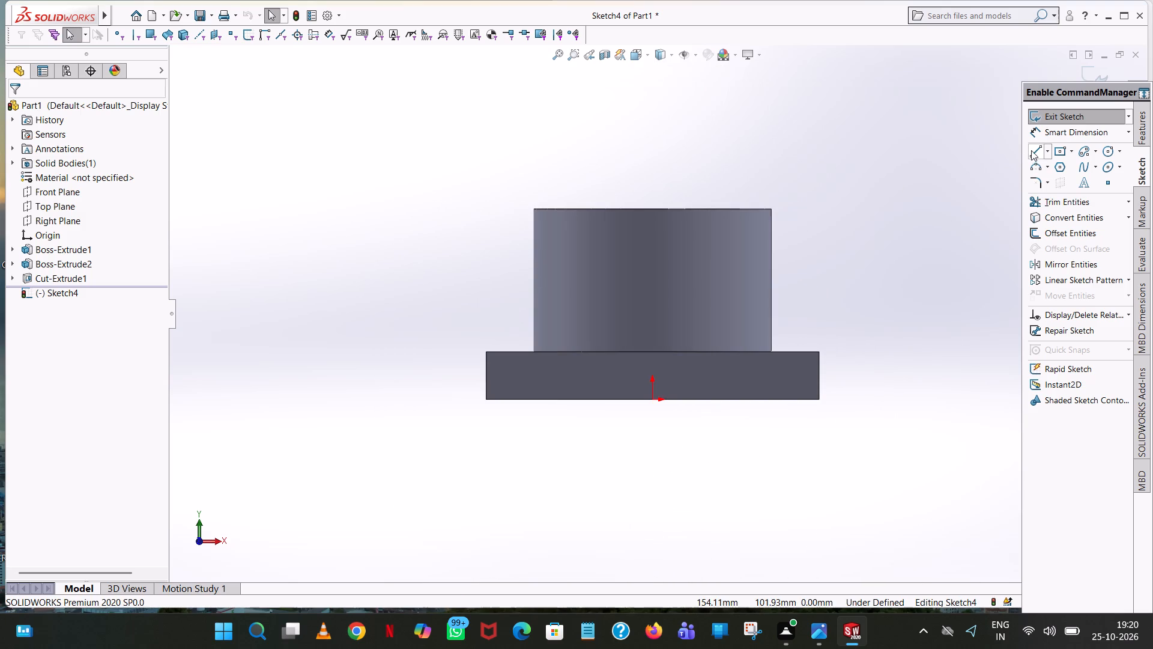
# Sketch a 17 mm vertical line down from the middle of the cylinder's top edge and a 30 mm horizontal line from its lower end.
pyautogui.click(1031, 150)
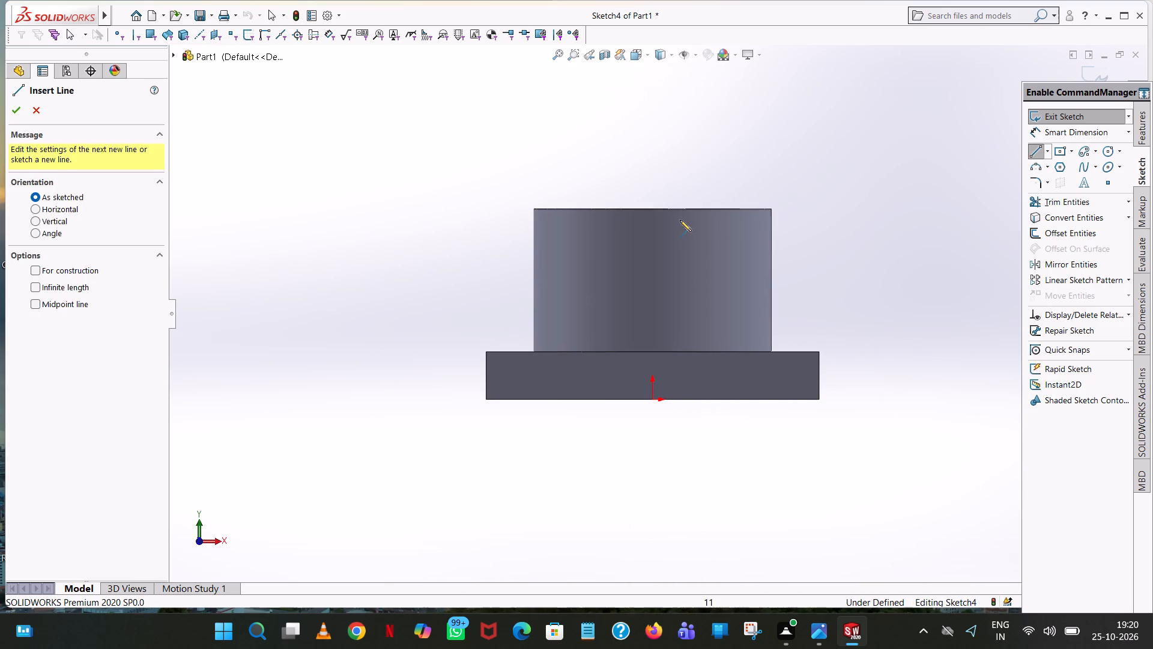
pyautogui.click(652, 209)
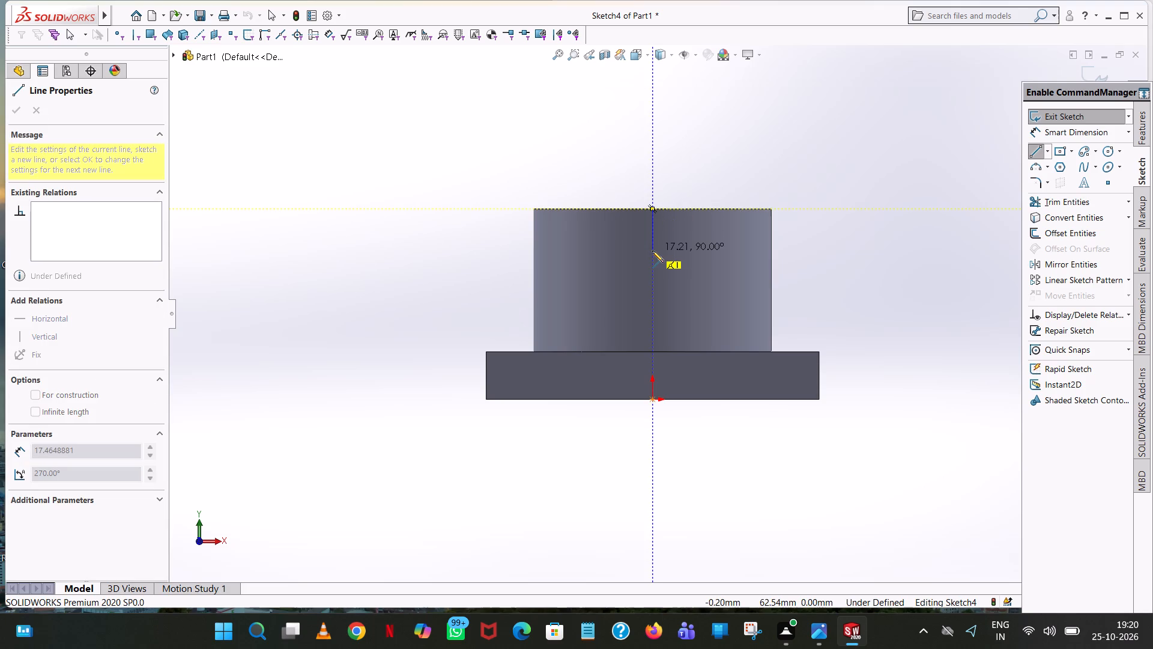
pyautogui.click(652, 251)
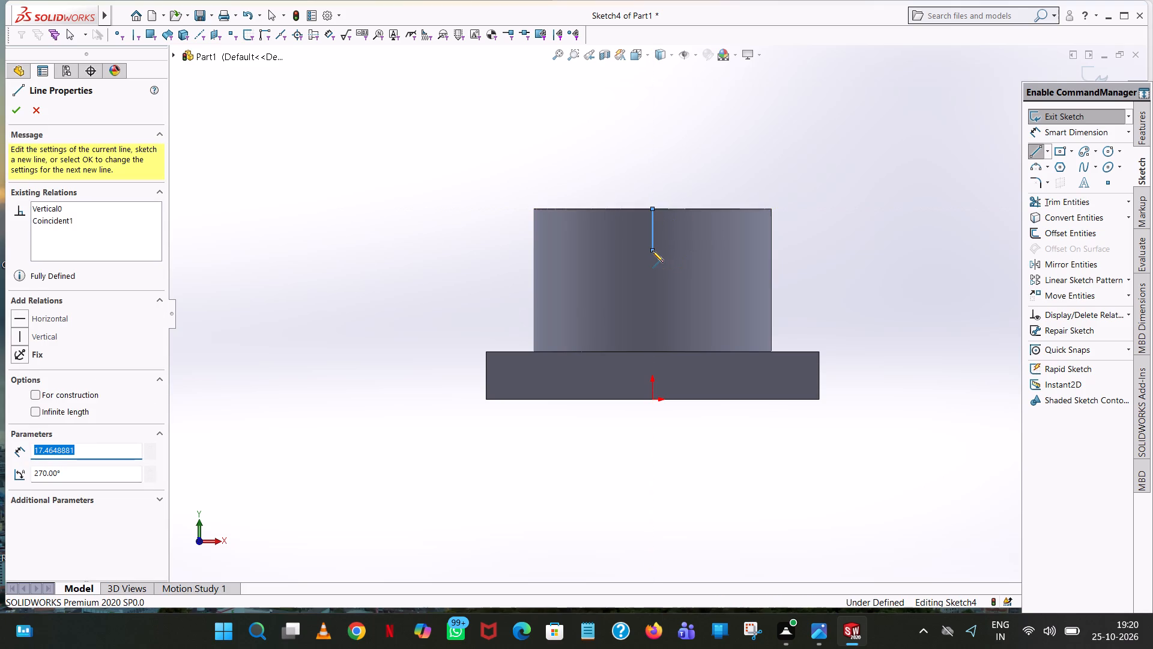
pyautogui.write('17')
pyautogui.press('Return')
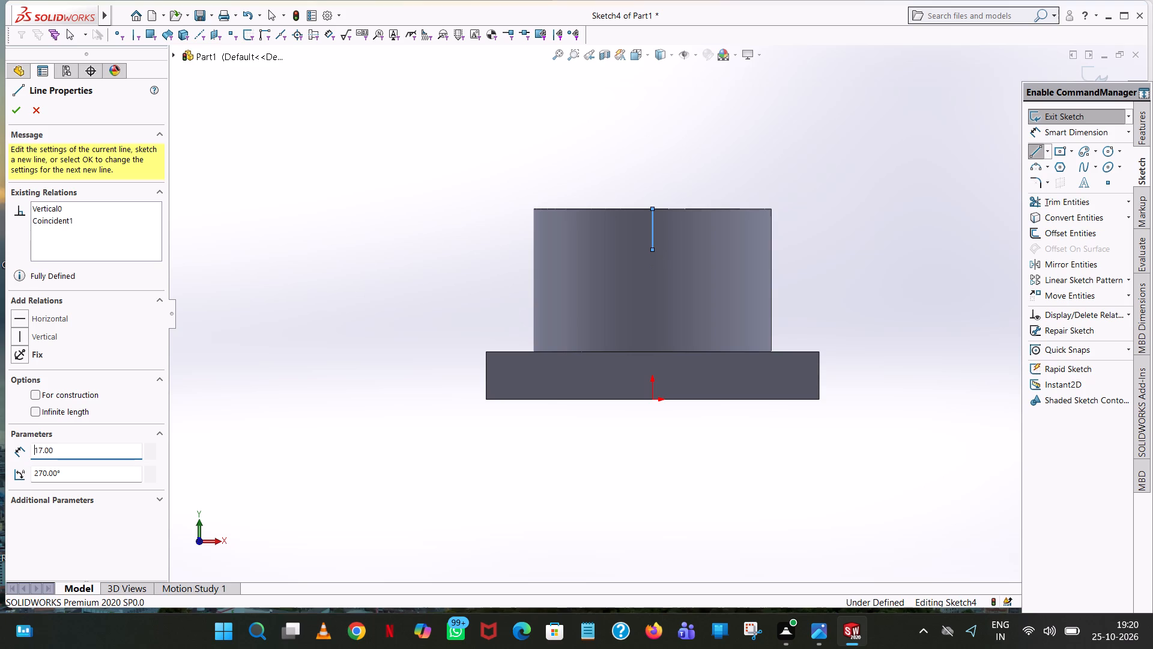
pyautogui.click(705, 248)
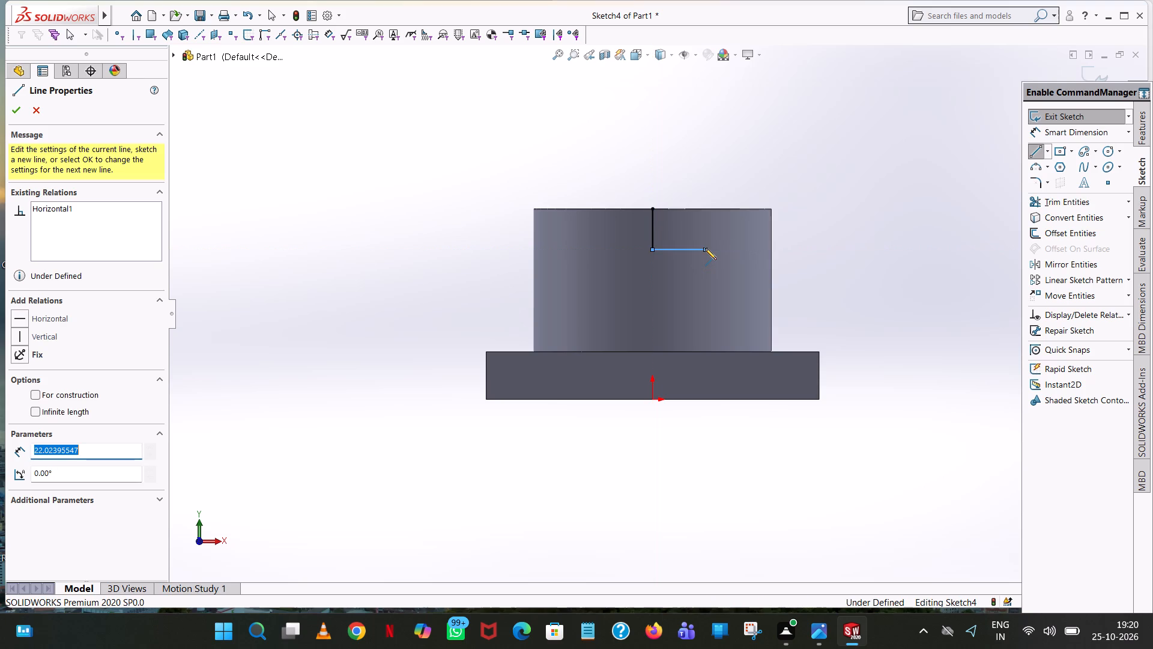
pyautogui.write('30')
pyautogui.press('Return')
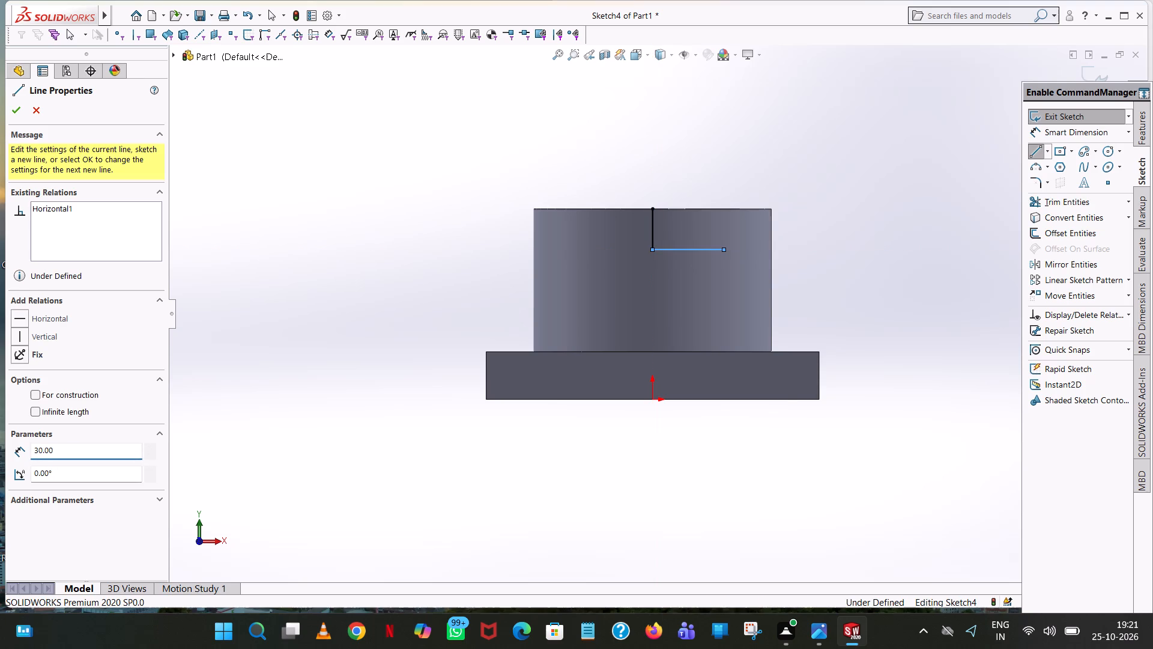
pyautogui.rightClick(705, 248)
pyautogui.click(734, 260)
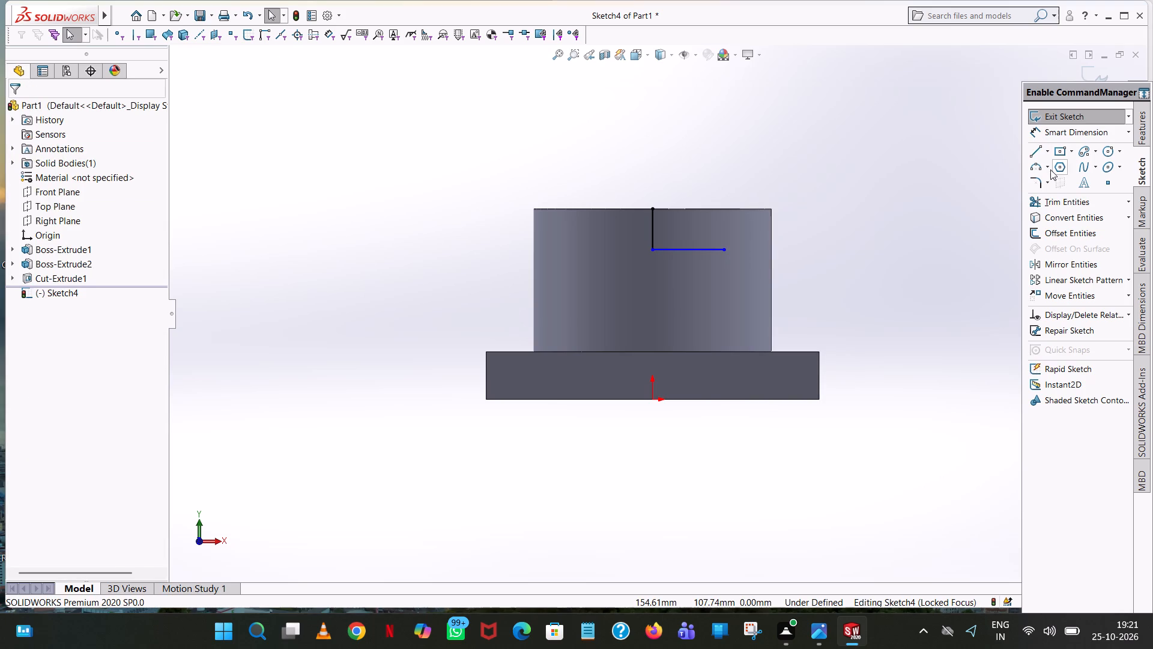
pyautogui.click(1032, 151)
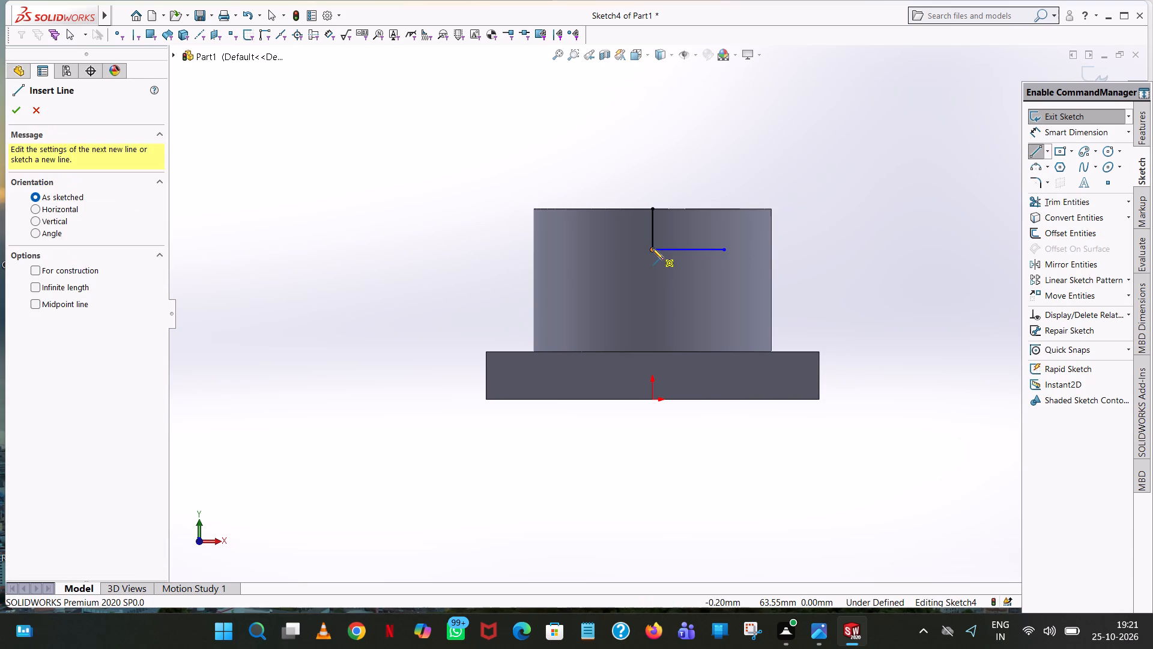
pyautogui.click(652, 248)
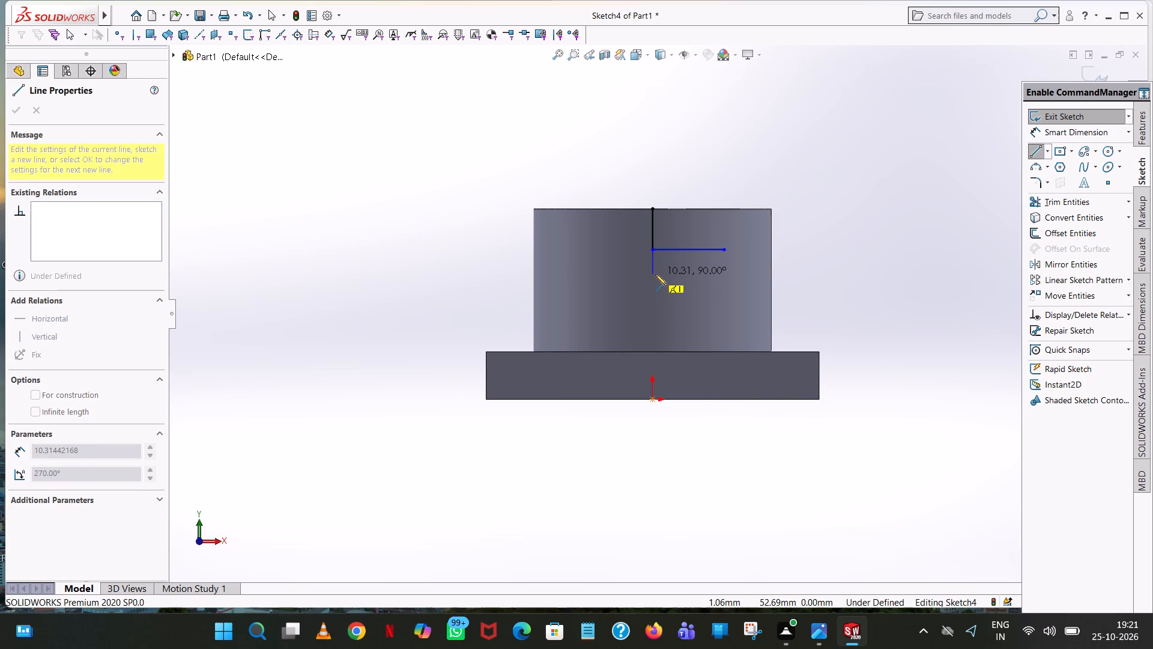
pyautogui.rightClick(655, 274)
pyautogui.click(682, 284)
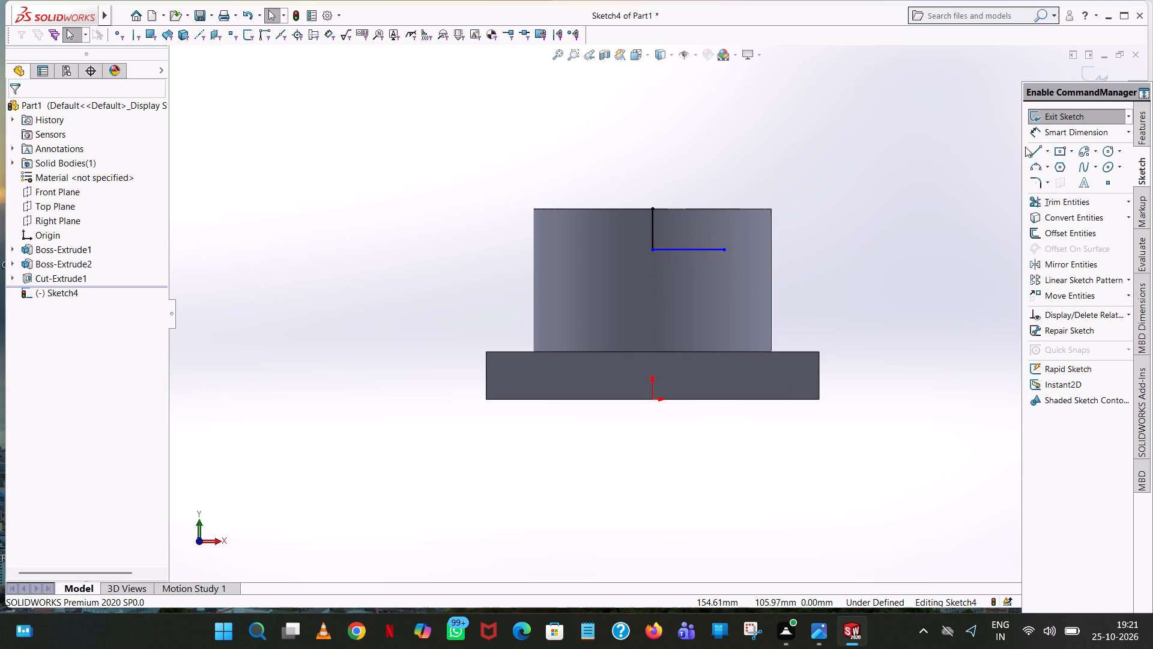
# Sketch a 25 mm vertical line down from the middle of the cylinder's top edge, over the existing vertical line.
pyautogui.click(1033, 145)
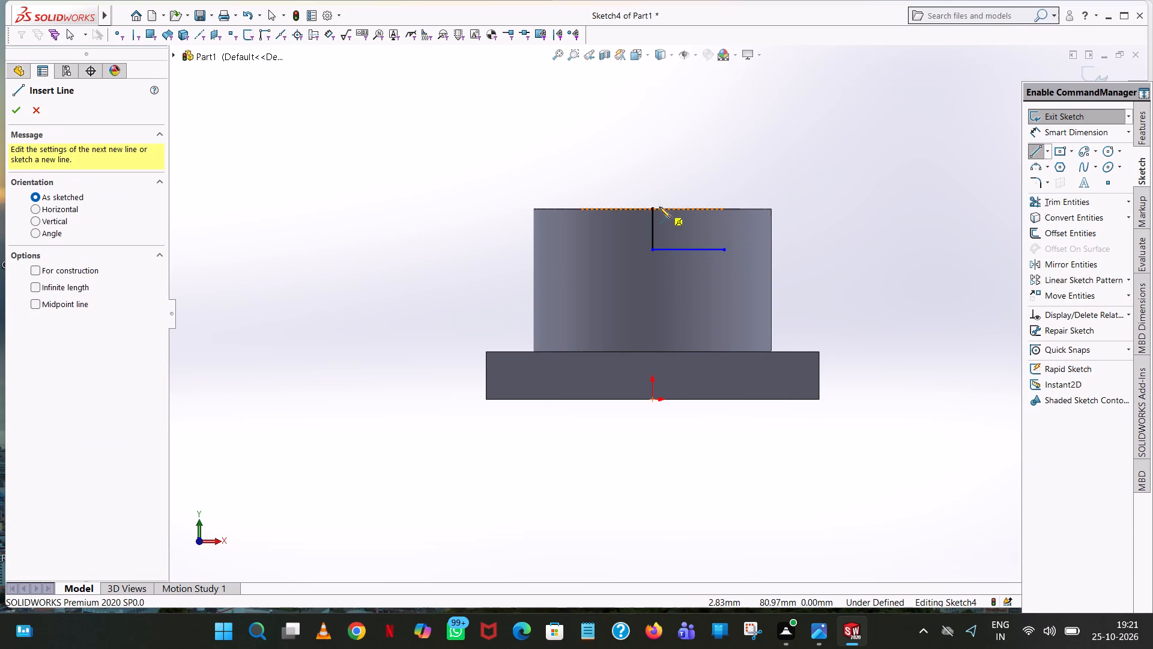
pyautogui.click(652, 209)
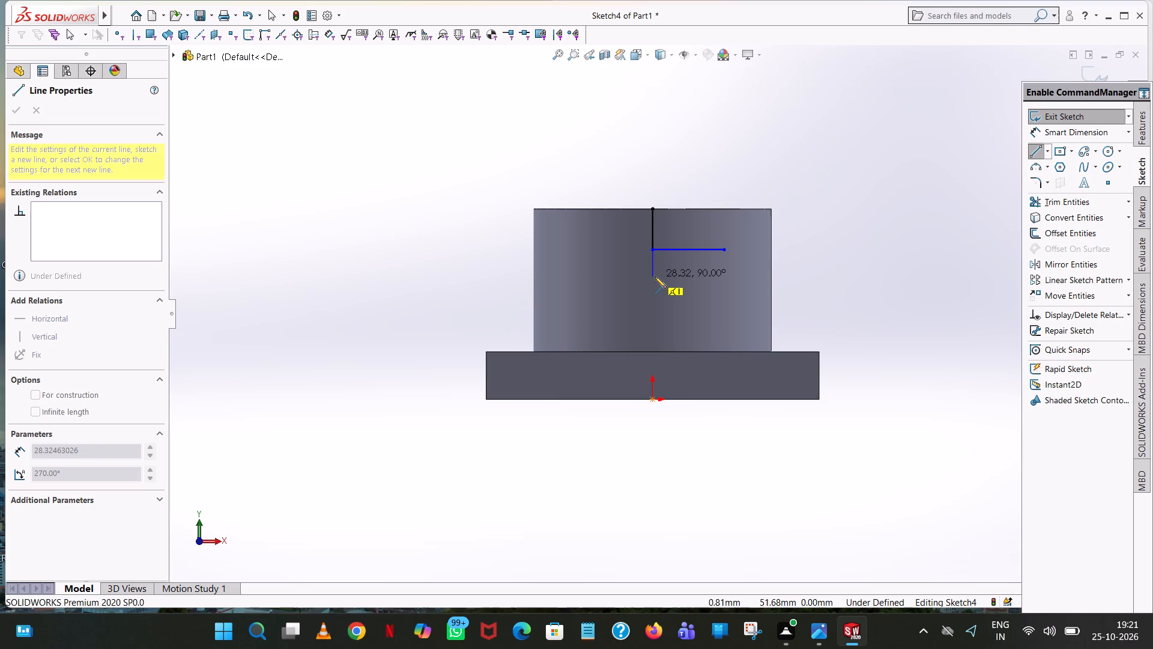
pyautogui.click(655, 276)
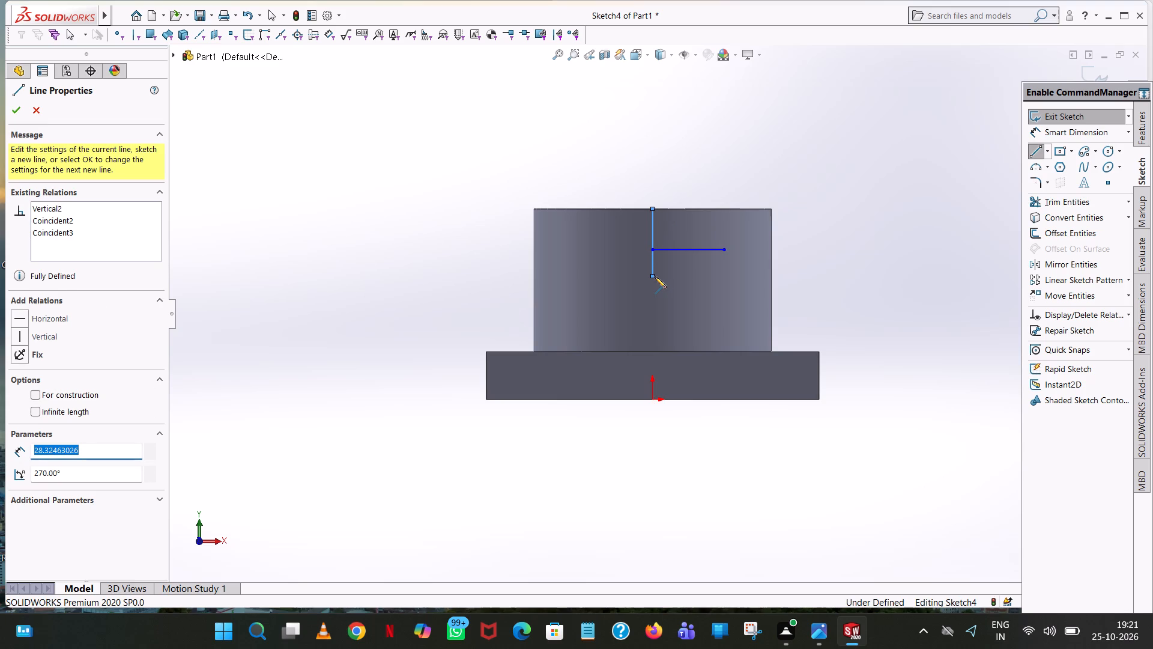
pyautogui.write('25')
pyautogui.press('Return')
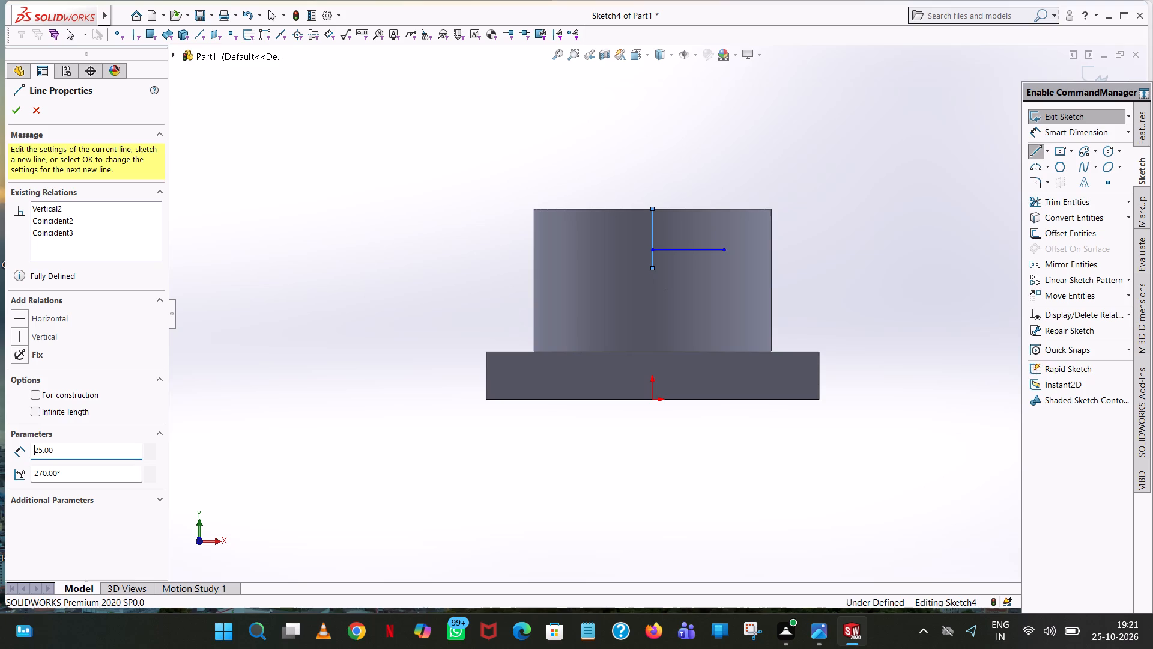
pyautogui.rightClick(691, 271)
pyautogui.click(721, 277)
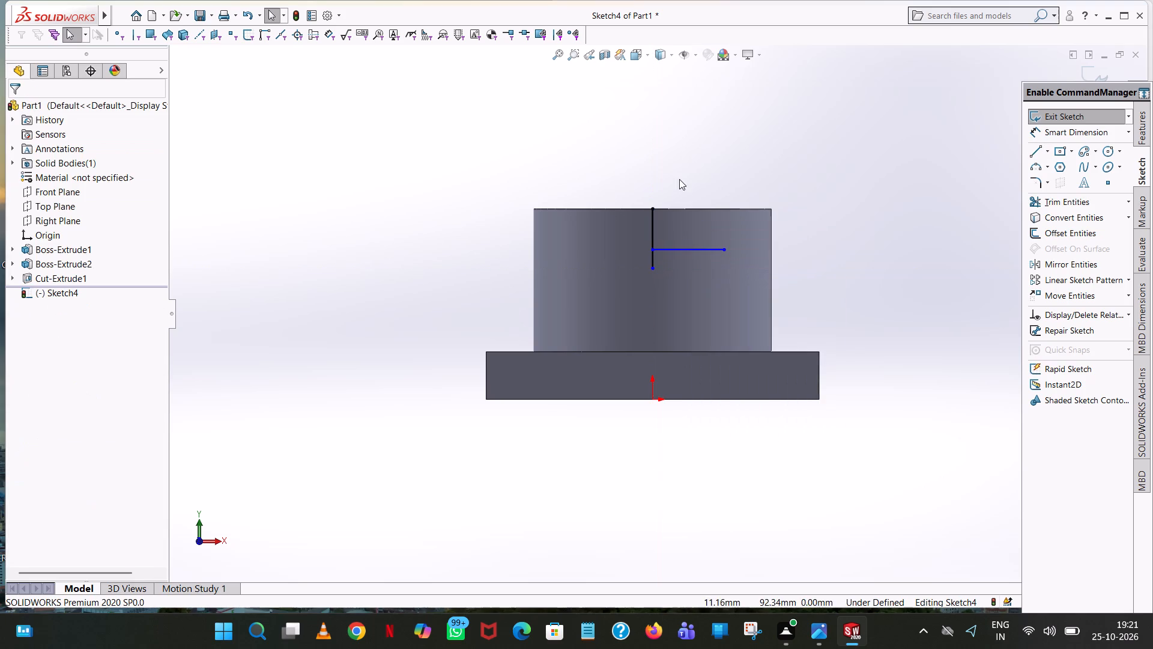
# Sketch a 30 mm horizontal line leftward from the inner end of the existing 30 mm line, on the opposite side of the vertical line.
pyautogui.moveTo(679, 179); pyautogui.dragTo(677, 234, button='middle')
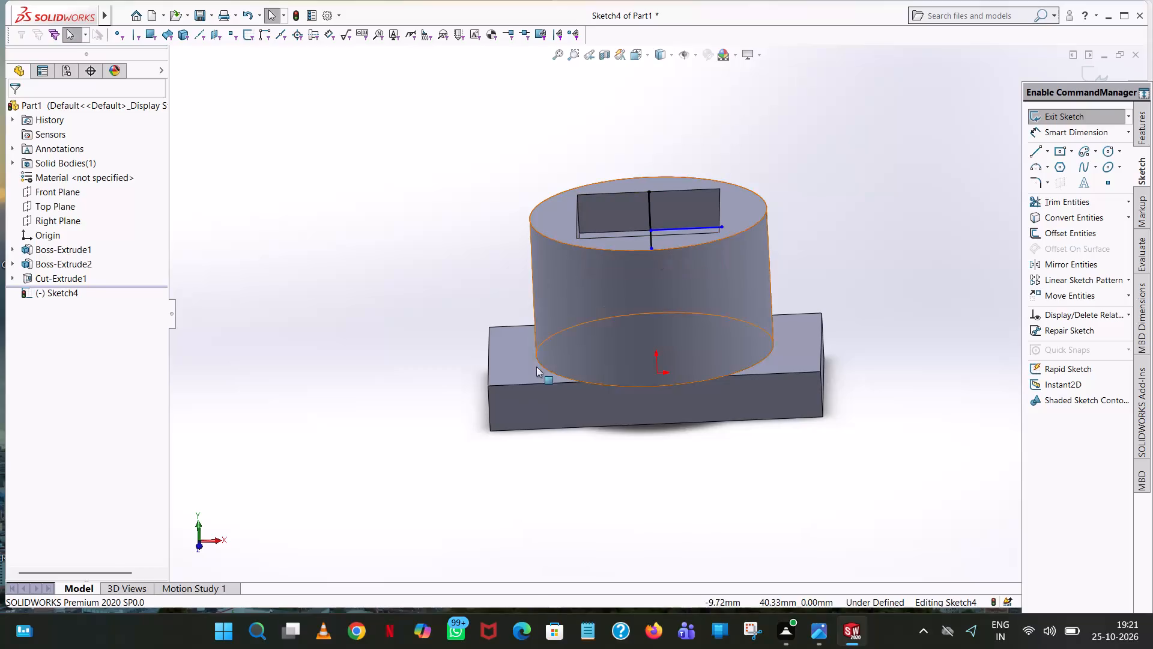
pyautogui.click(650, 50)
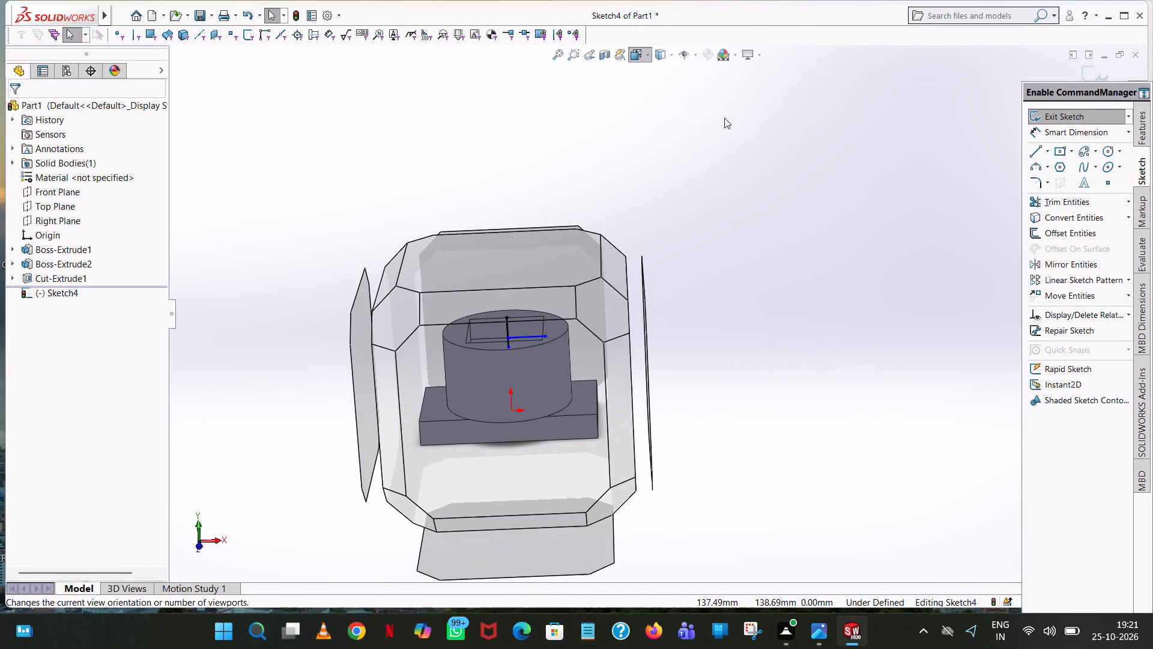
pyautogui.click(703, 123)
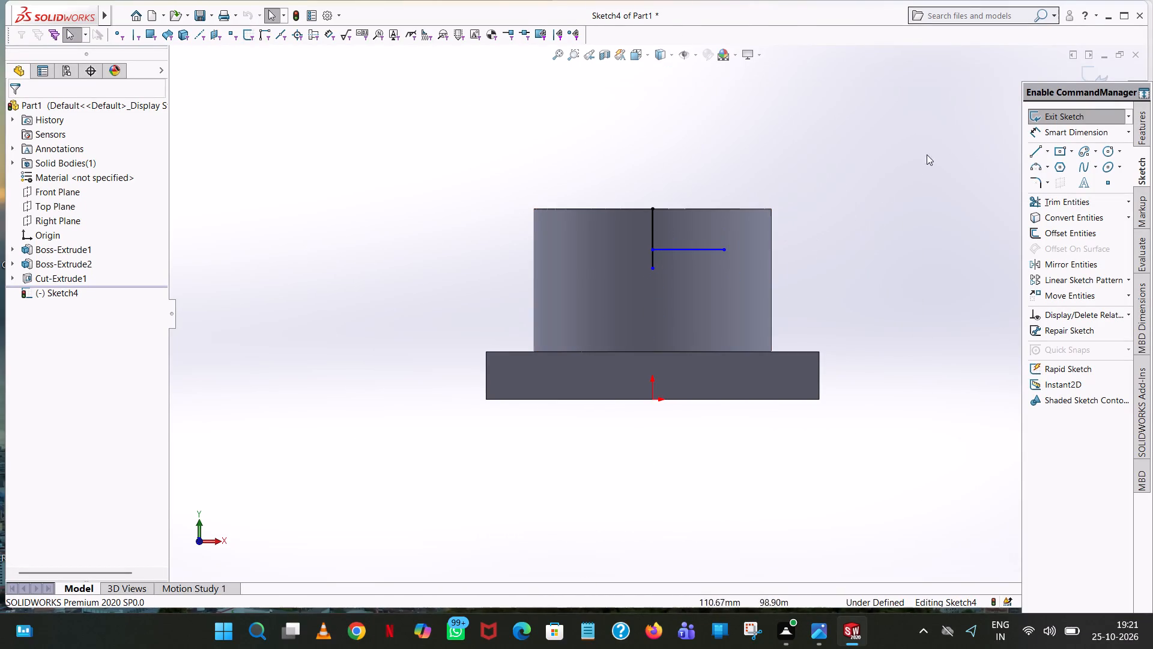
pyautogui.click(1032, 152)
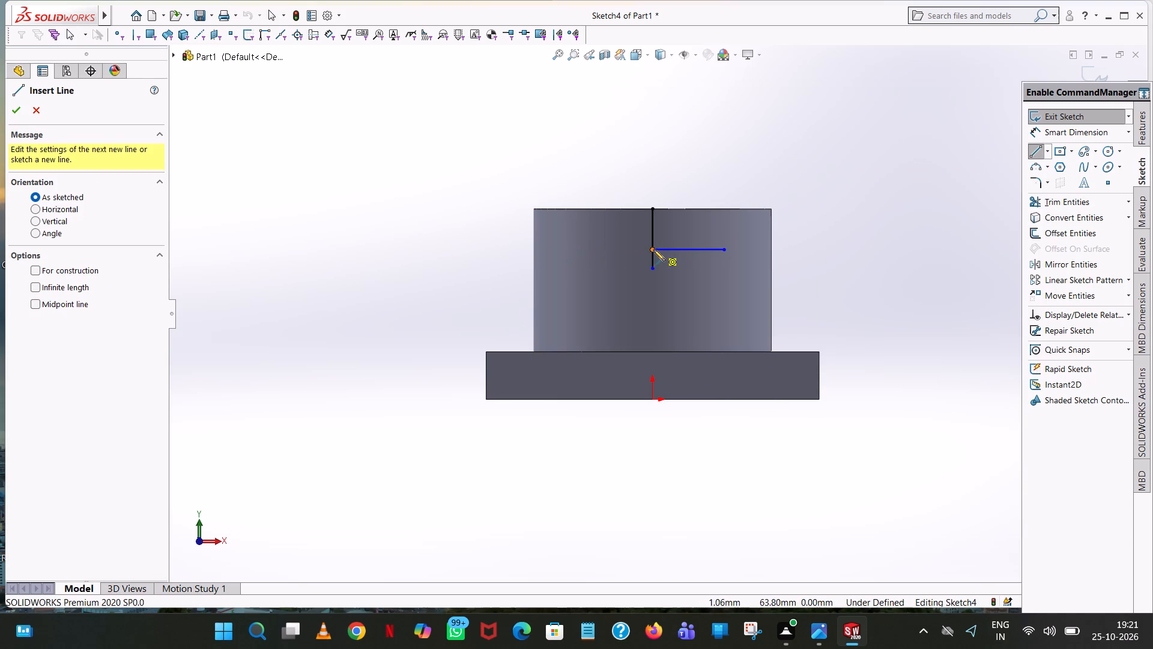
pyautogui.click(652, 251)
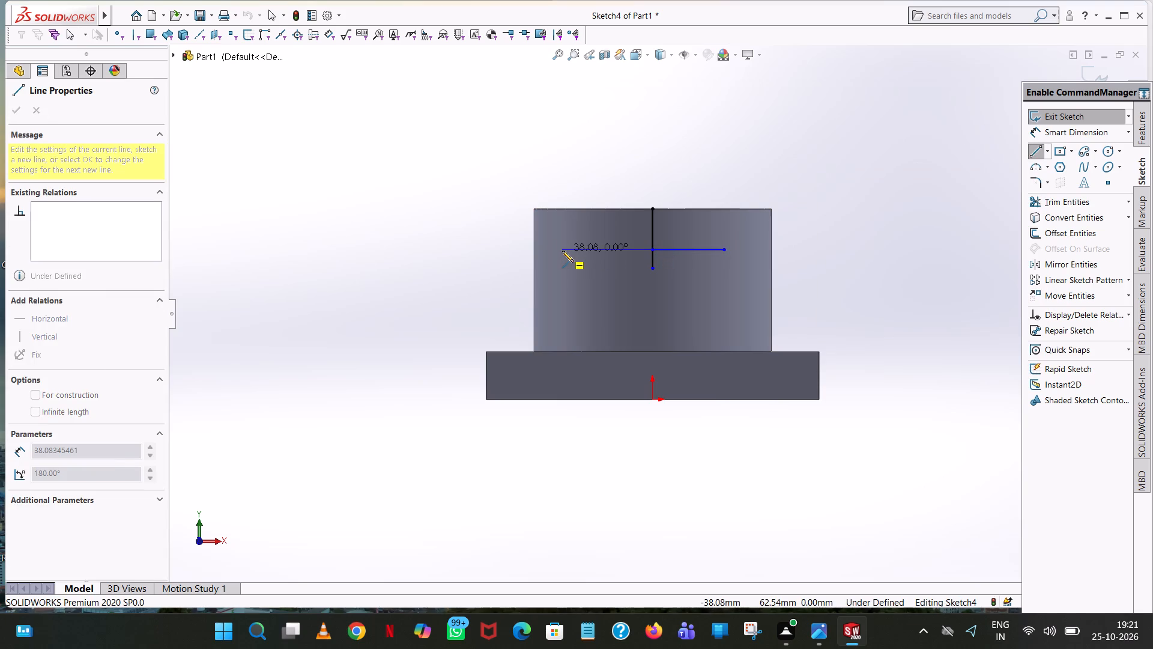
pyautogui.click(561, 251)
pyautogui.write('30')
pyautogui.press('Return')
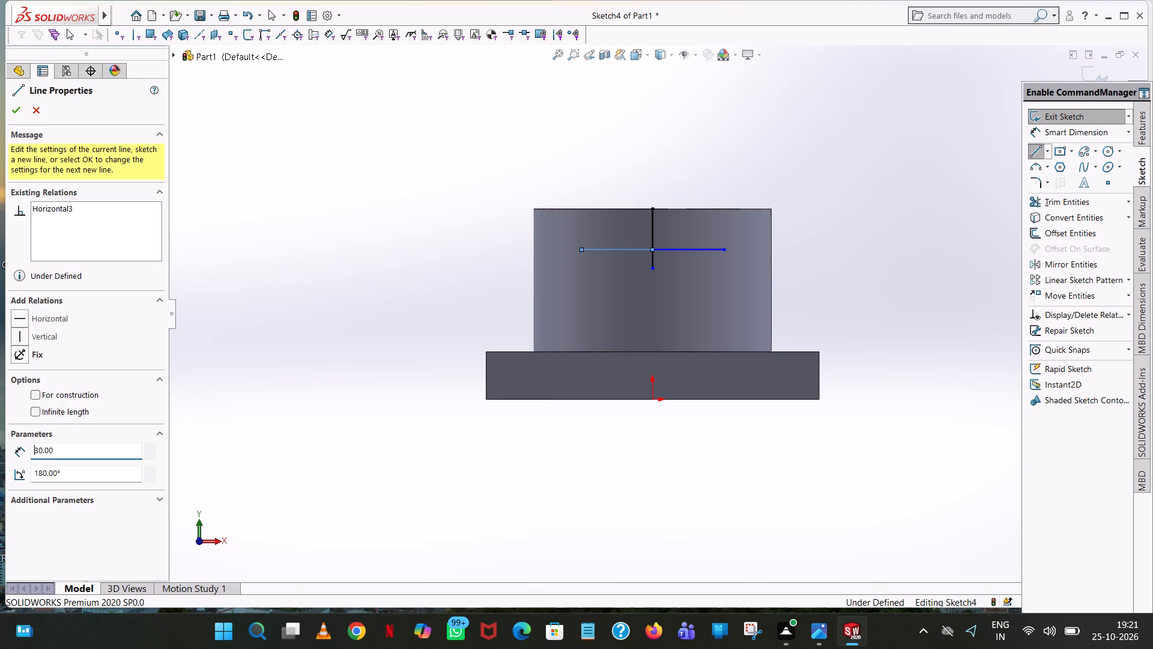
pyautogui.rightClick(561, 251)
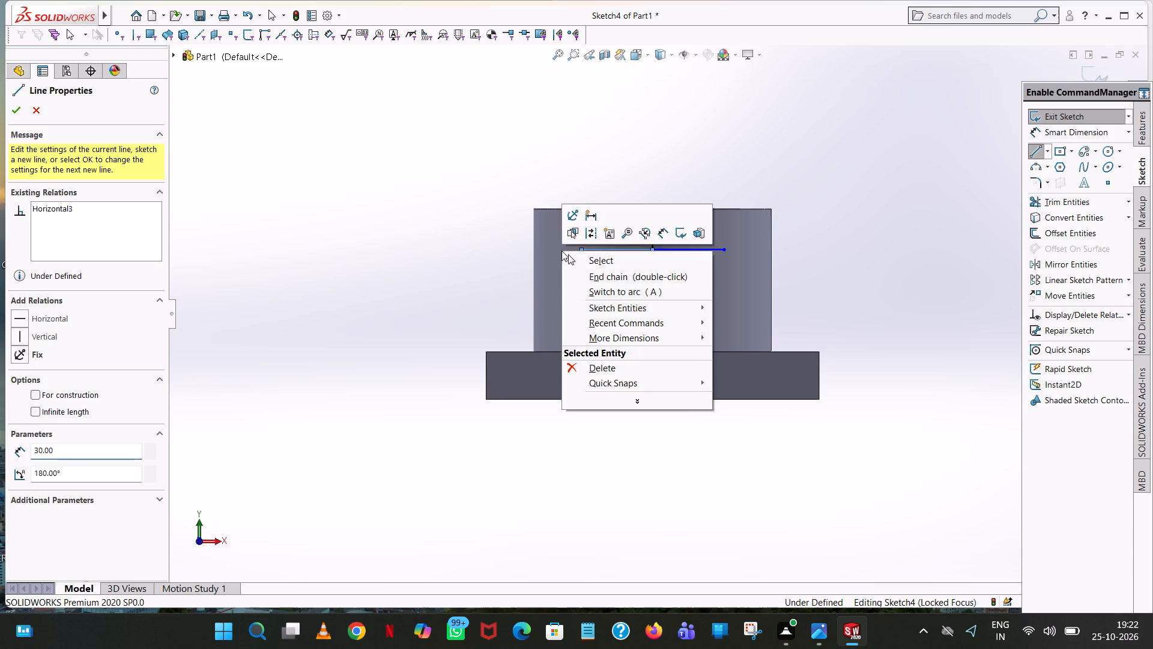
pyautogui.click(605, 260)
# Sketch a 15 mm horizontal line rightward from the vertical line's lower end, plus a slanted line up to the right 30 mm line's outer end.
pyautogui.click(1040, 152)
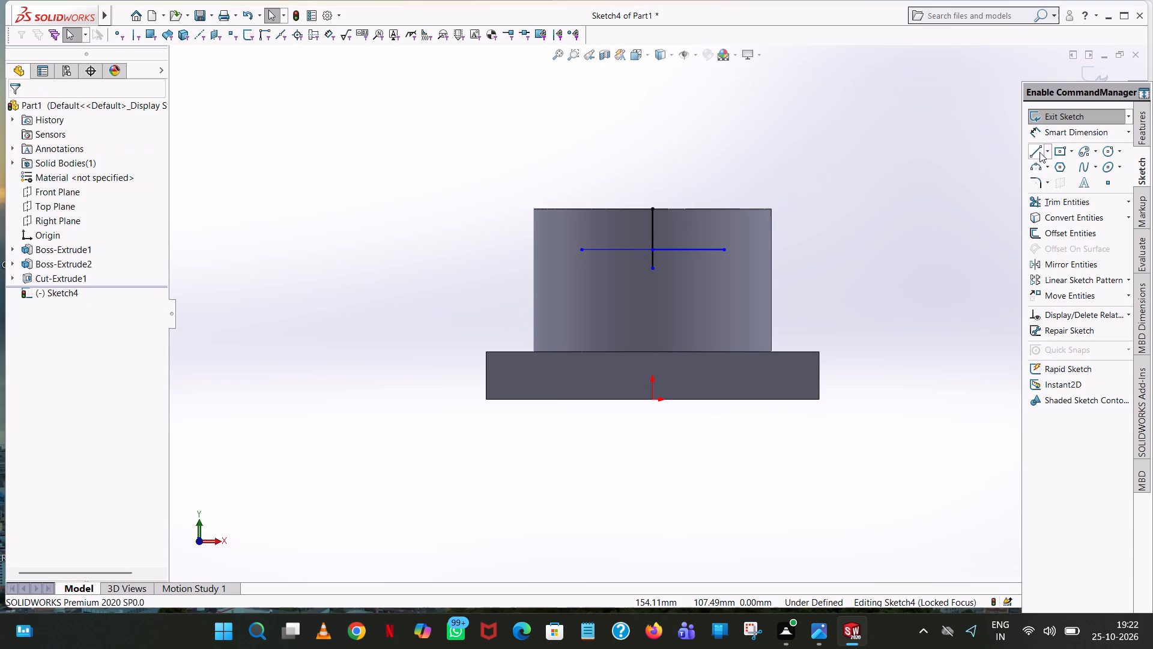
pyautogui.click(653, 269)
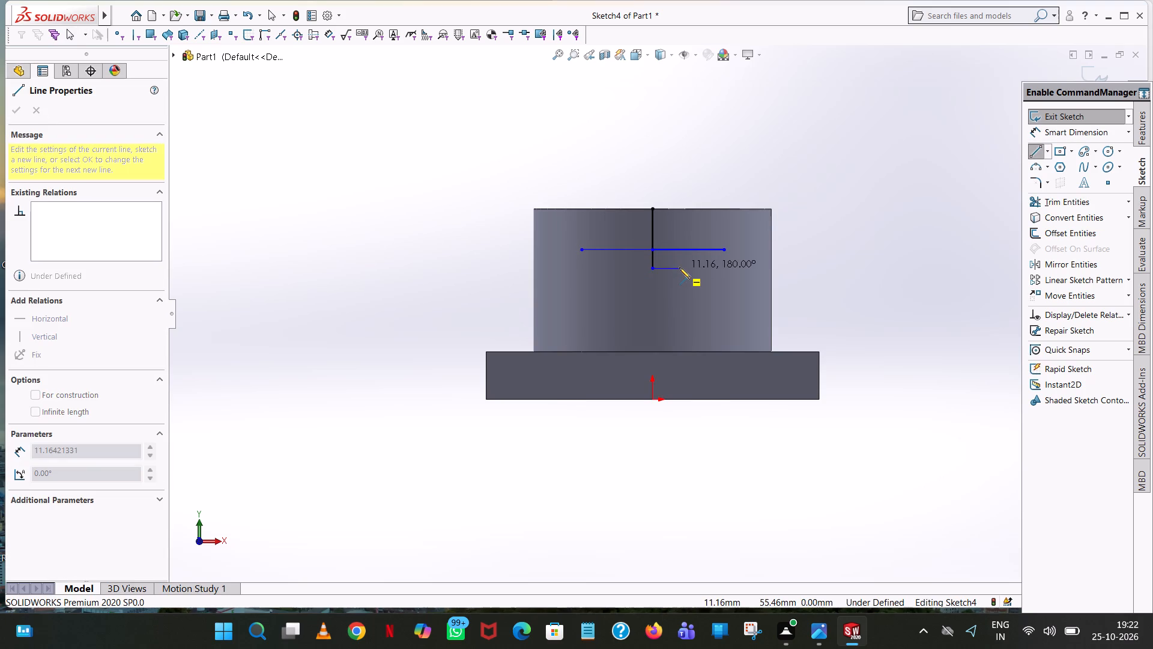
pyautogui.click(679, 267)
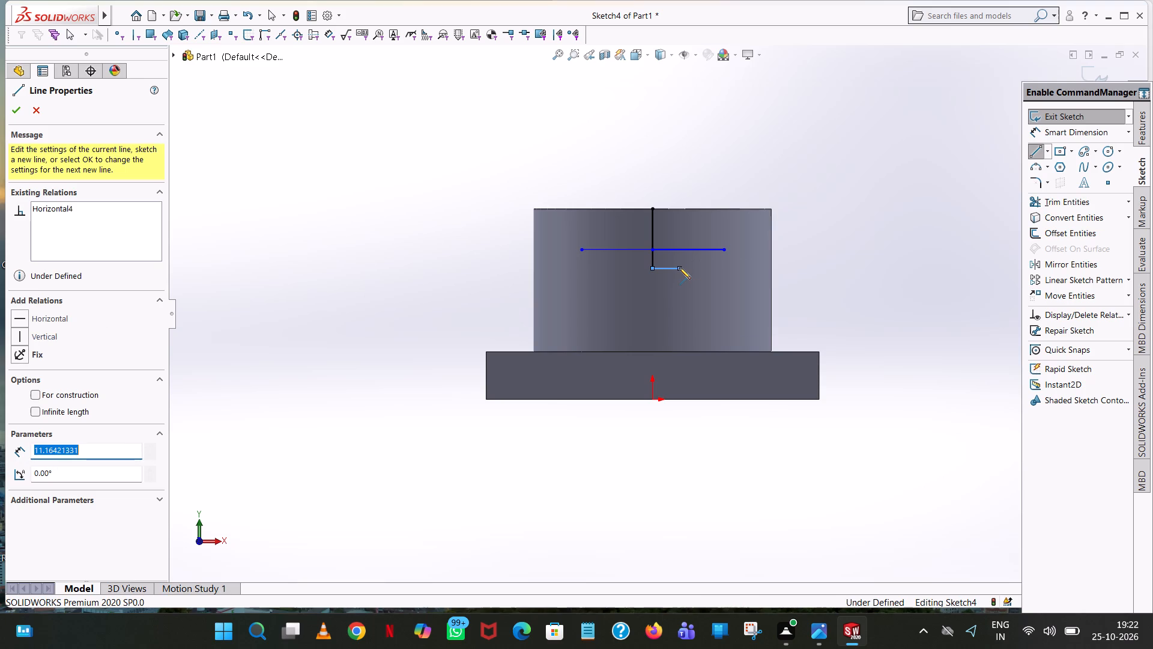
pyautogui.write('15')
pyautogui.press('Return')
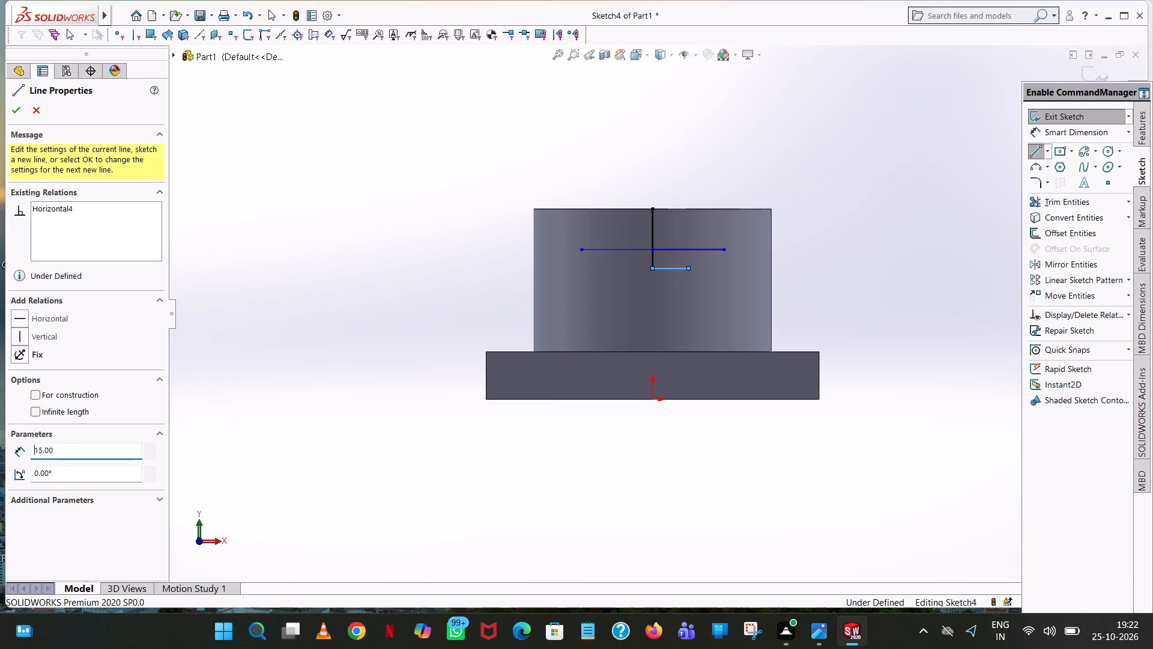
pyautogui.click(725, 249)
pyautogui.rightClick(725, 249)
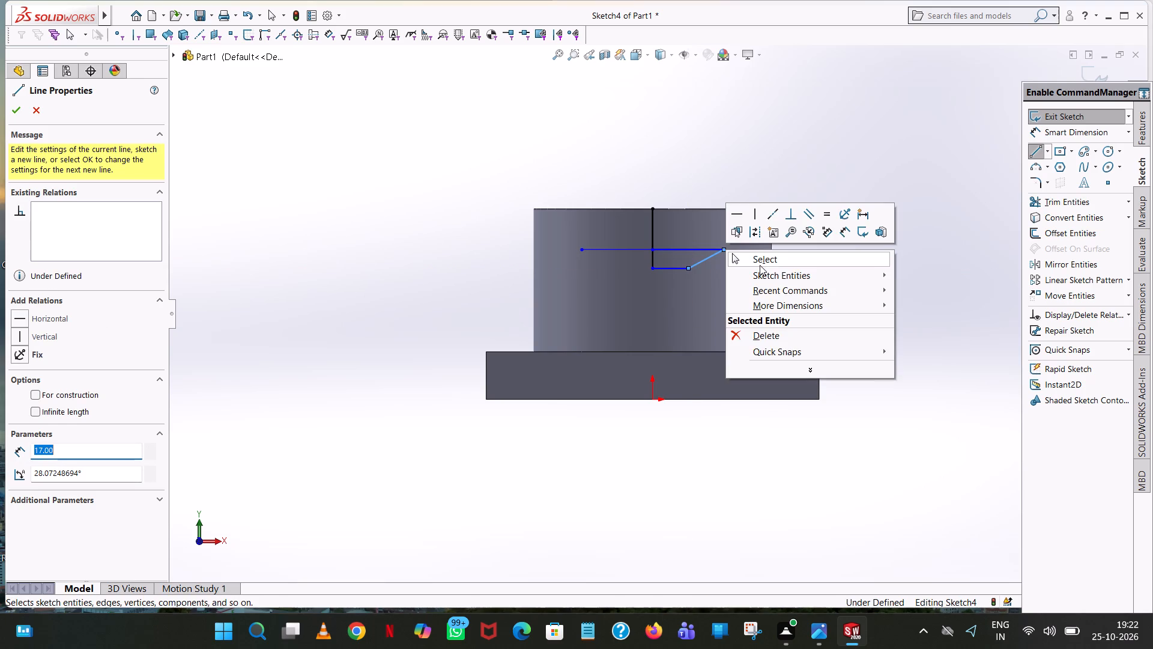
pyautogui.click(764, 261)
# Sketch a matching 15 mm horizontal line leftward and a slanted line to the left 30 mm line's outer end, closing the trapezoid.
pyautogui.click(1040, 147)
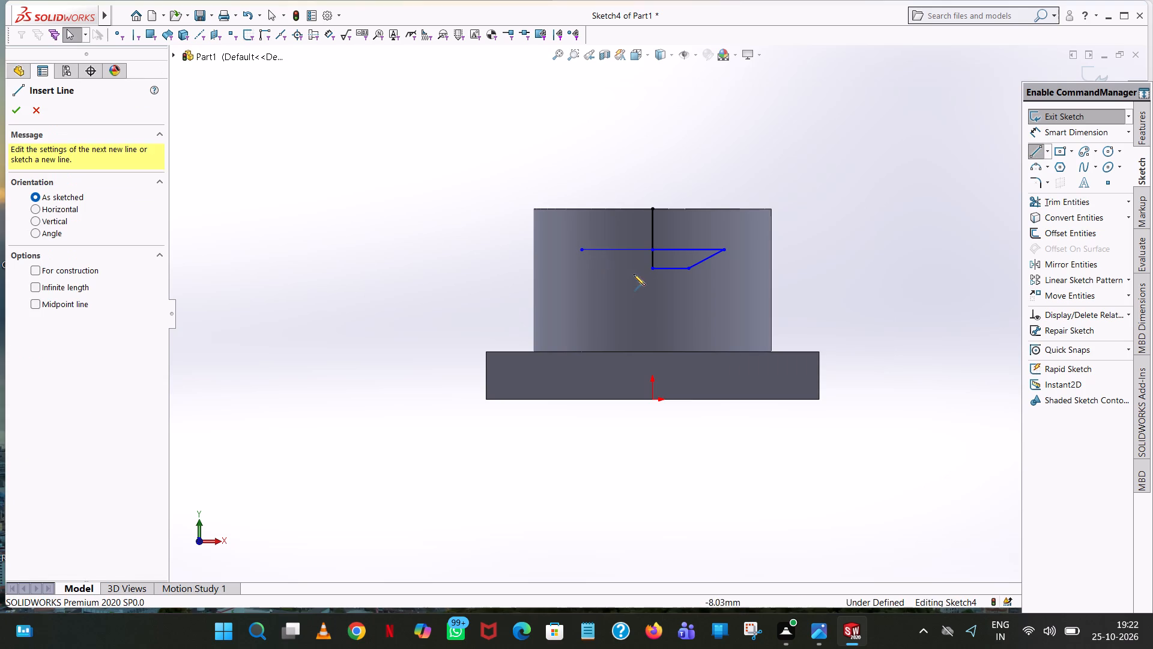
pyautogui.click(653, 268)
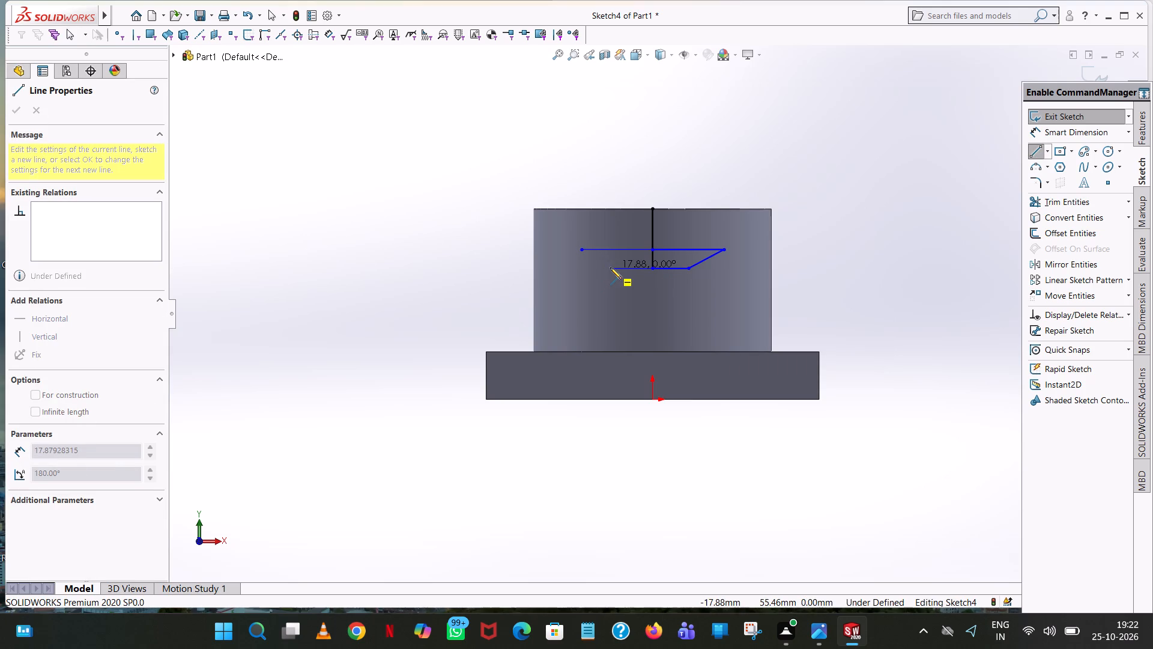
pyautogui.click(610, 267)
pyautogui.write('15')
pyautogui.press('Return')
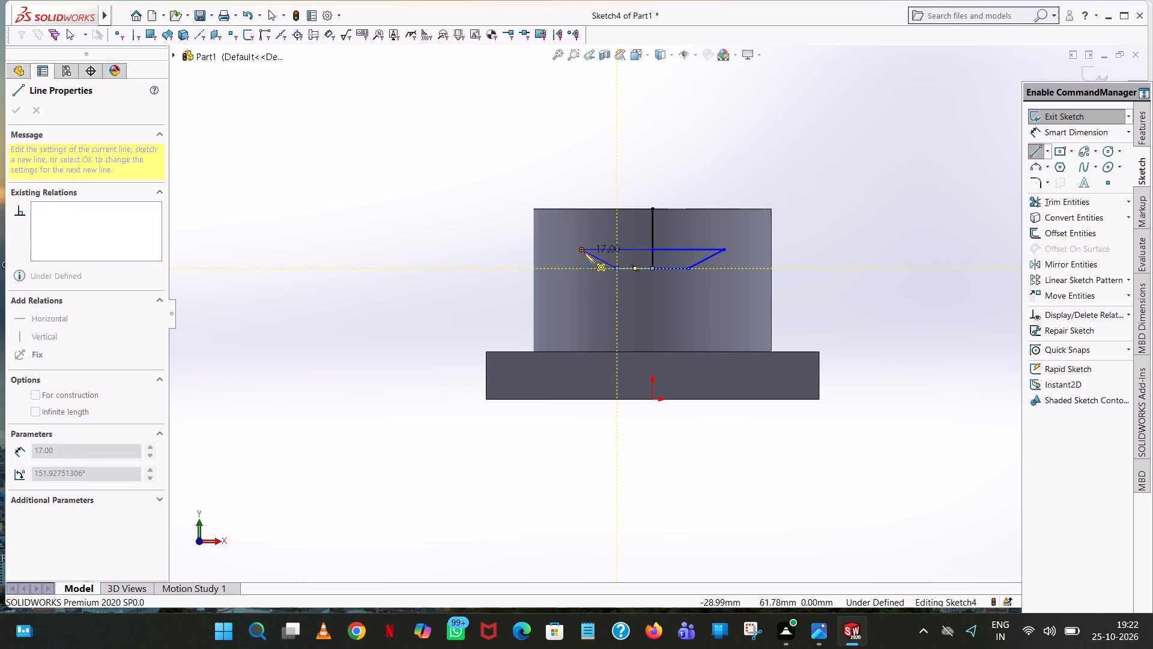
pyautogui.click(583, 252)
pyautogui.rightClick(583, 252)
pyautogui.click(636, 260)
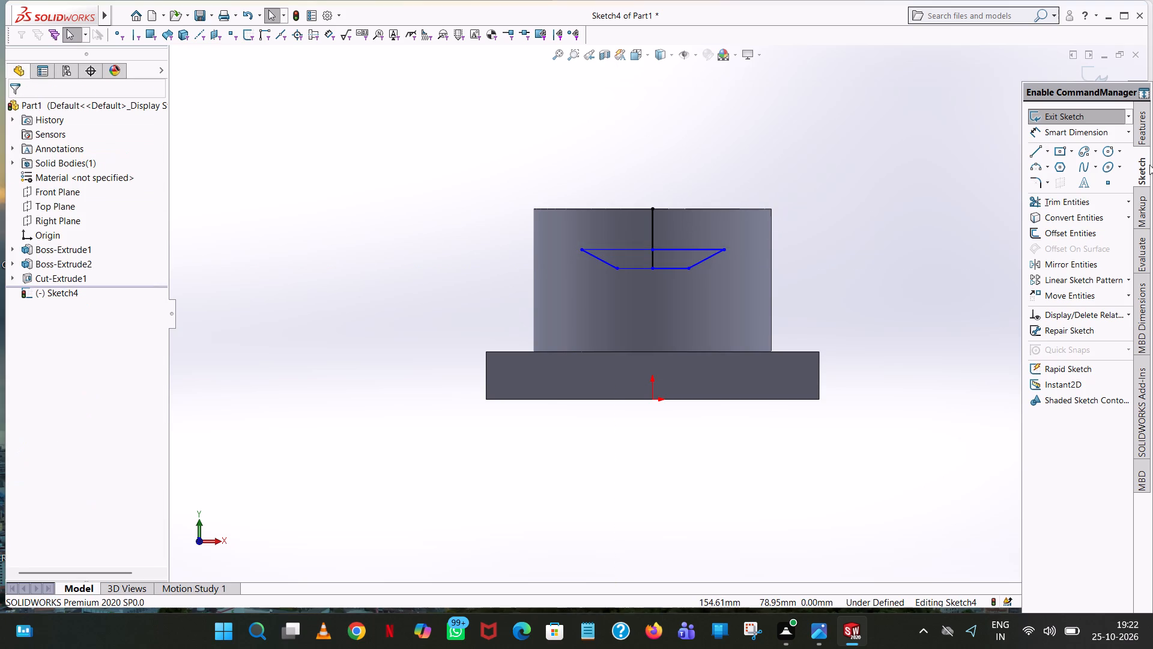
# Trim away the overlapping vertical centre lines above the trapezoid and the segment inside it.
pyautogui.click(1057, 201)
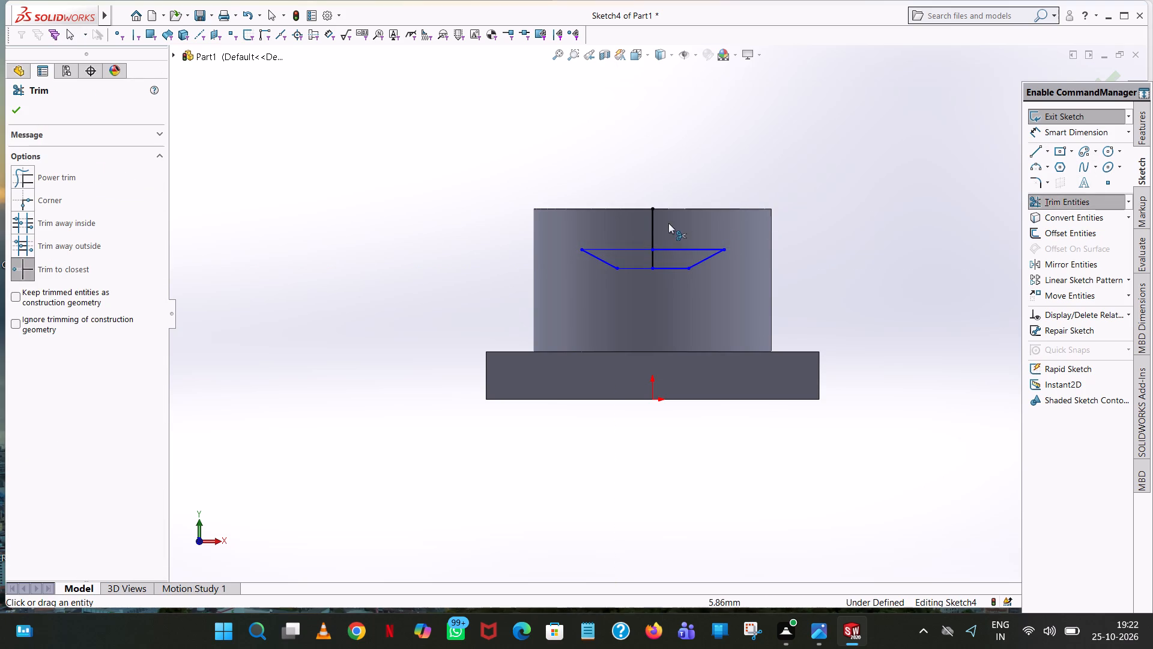
pyautogui.click(651, 225)
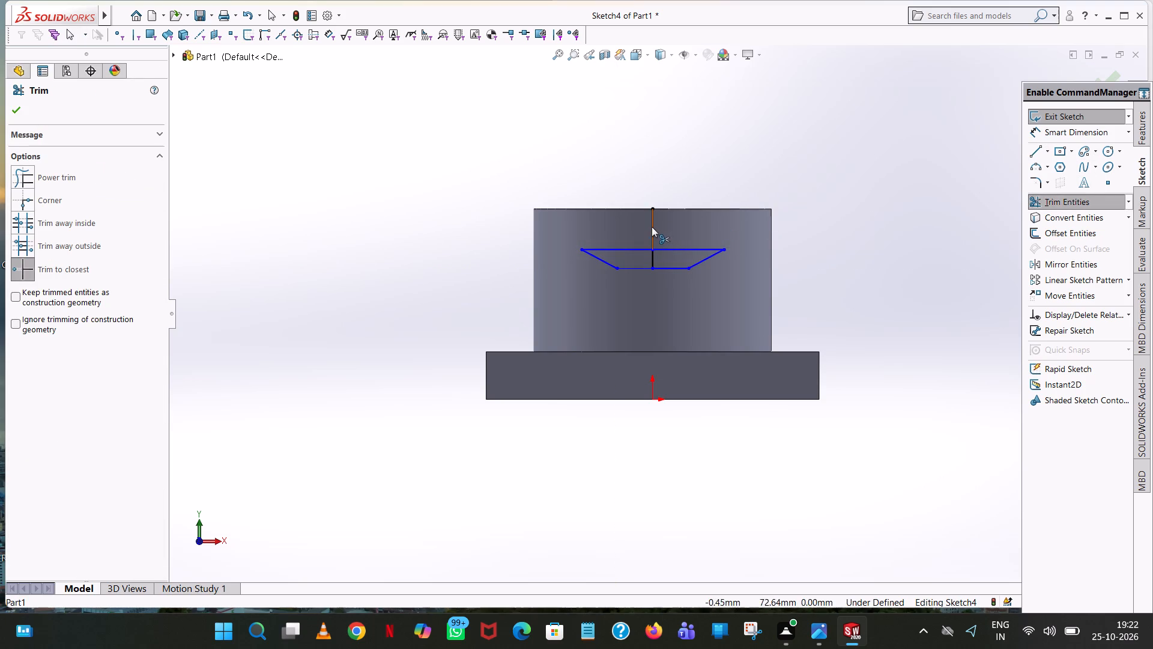
pyautogui.click(652, 227)
pyautogui.click(653, 255)
# Examine the trapezoid profile from several angles to check its position against the square pocket.
pyautogui.moveTo(686, 176); pyautogui.dragTo(696, 269, button='middle')
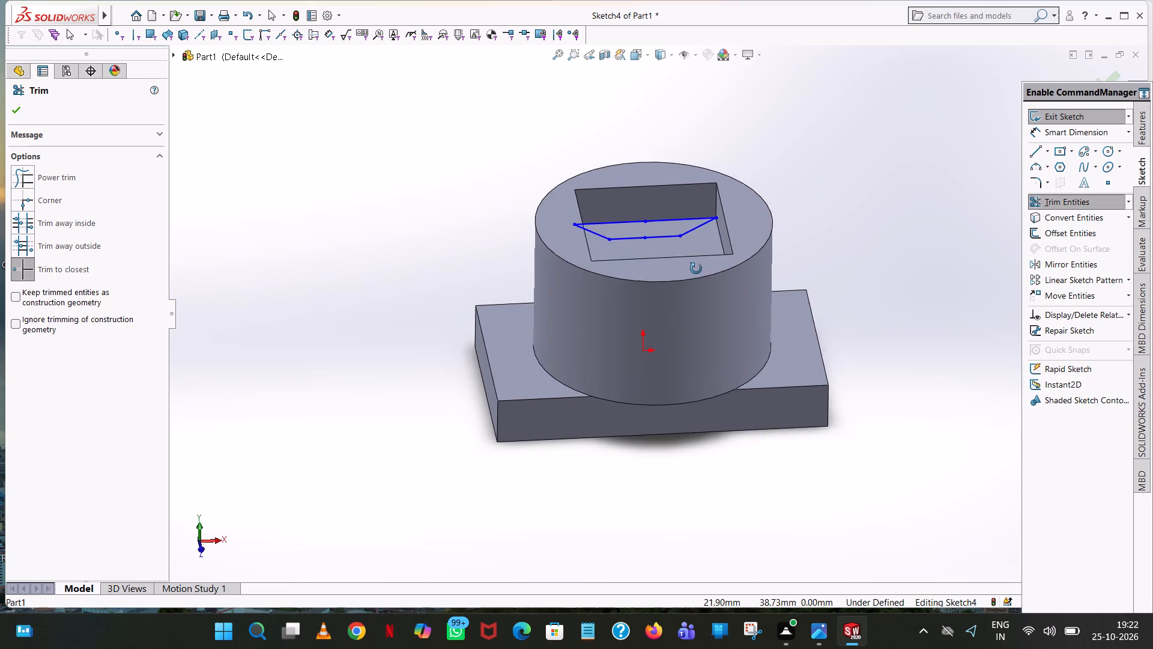
pyautogui.moveTo(696, 269); pyautogui.dragTo(755, 173, button='middle')
pyautogui.scroll(1, 690, 259)
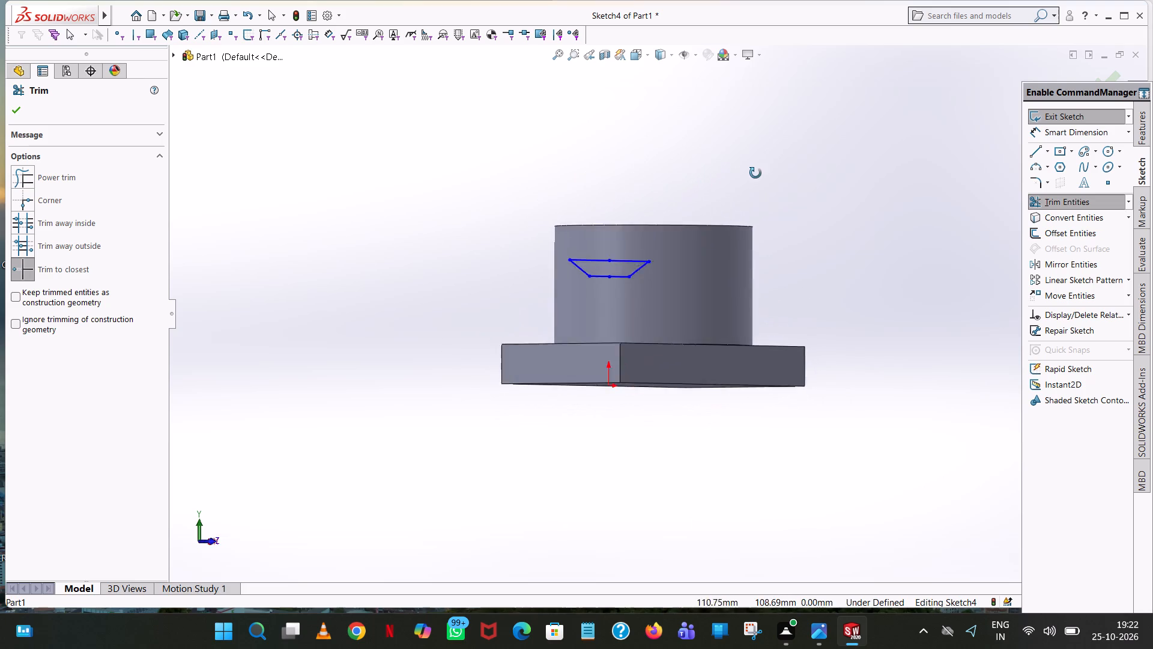
pyautogui.moveTo(755, 173); pyautogui.dragTo(867, 187, button='middle')
pyautogui.moveTo(710, 243); pyautogui.dragTo(600, 265, button='middle')
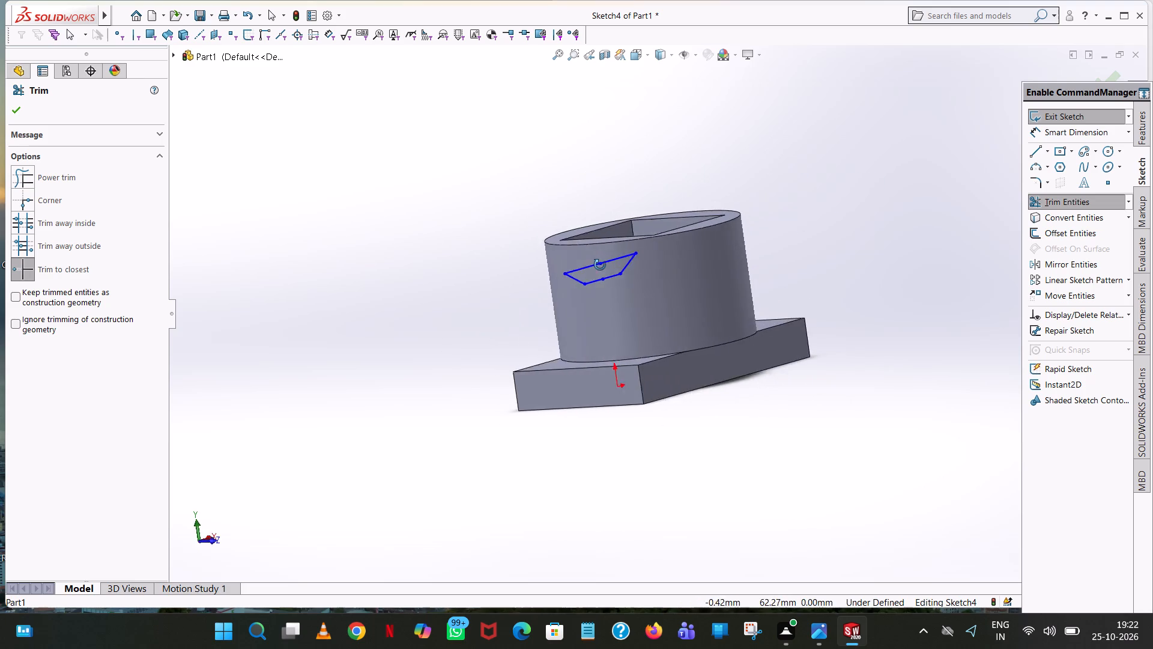
pyautogui.moveTo(600, 265); pyautogui.dragTo(578, 329, button='middle')
pyautogui.scroll(1, 598, 266)
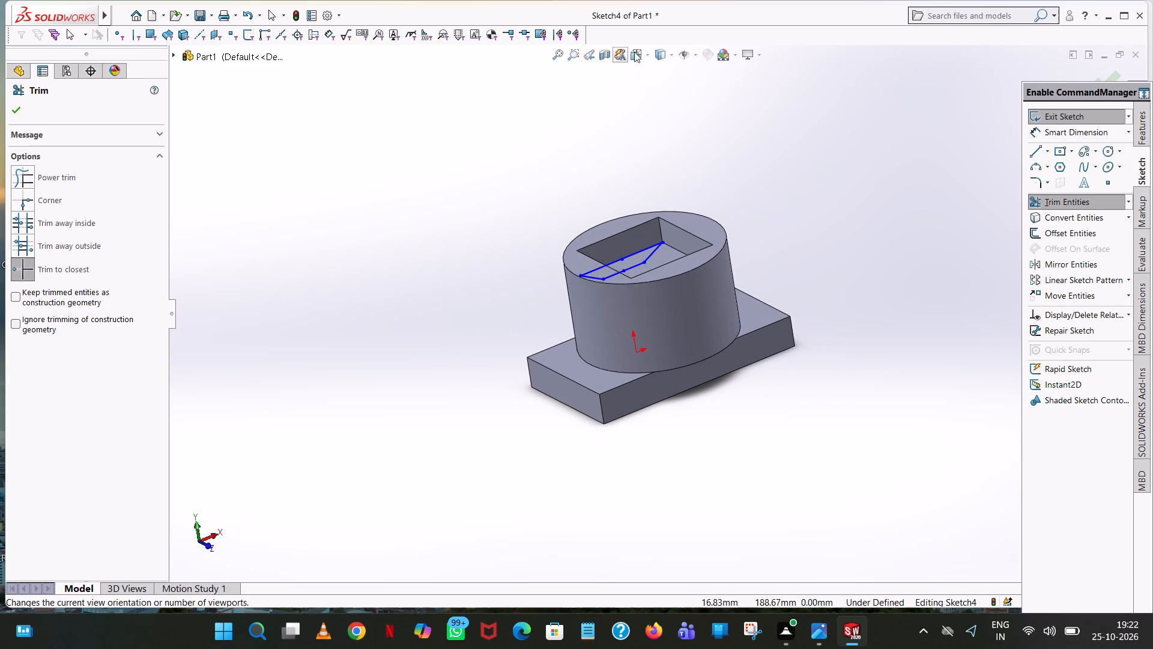
# In front view, dimension the trapezoid's upper width and lower width between their end corners.
pyautogui.click(649, 52)
pyautogui.click(703, 114)
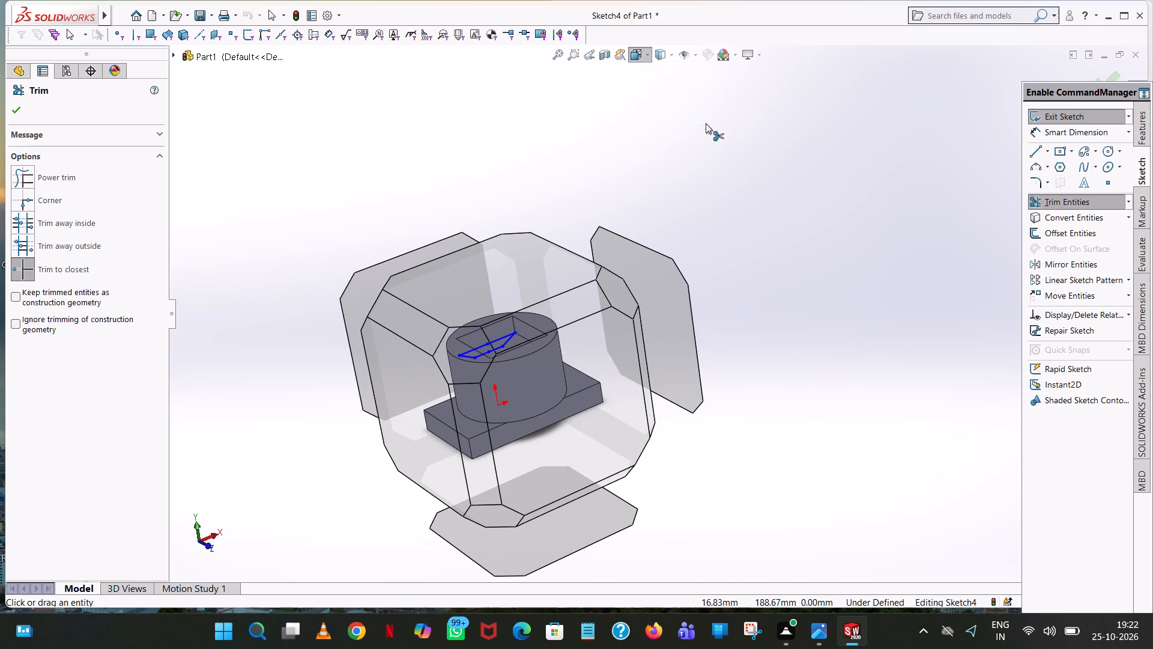
pyautogui.click(706, 123)
pyautogui.click(1050, 129)
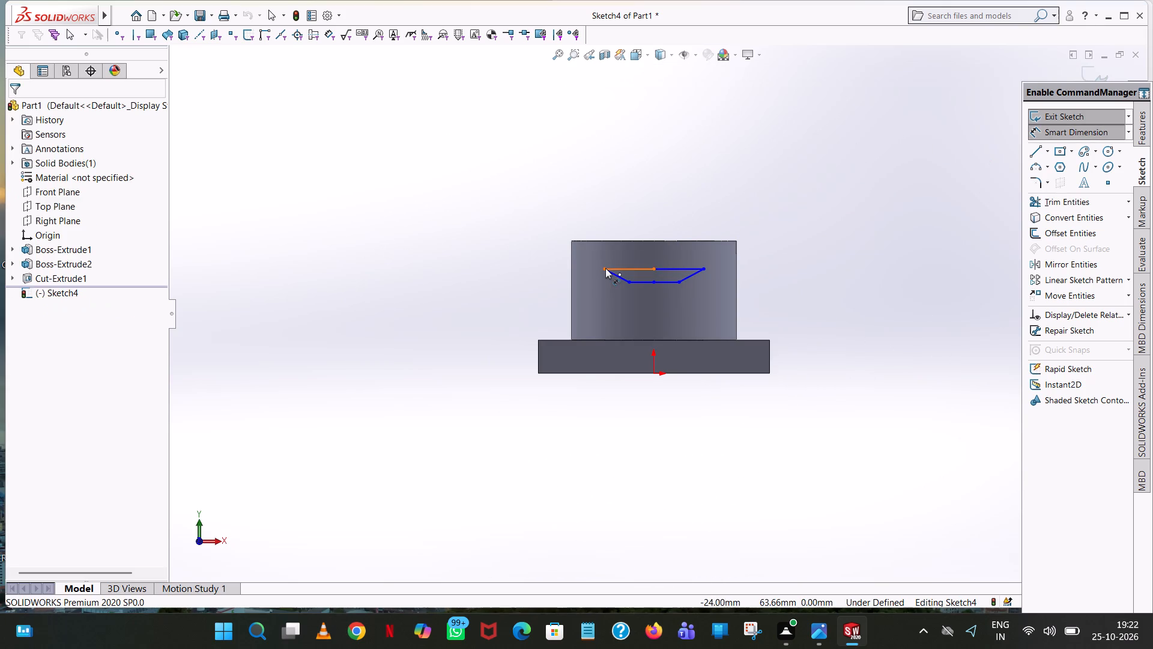
pyautogui.click(605, 268)
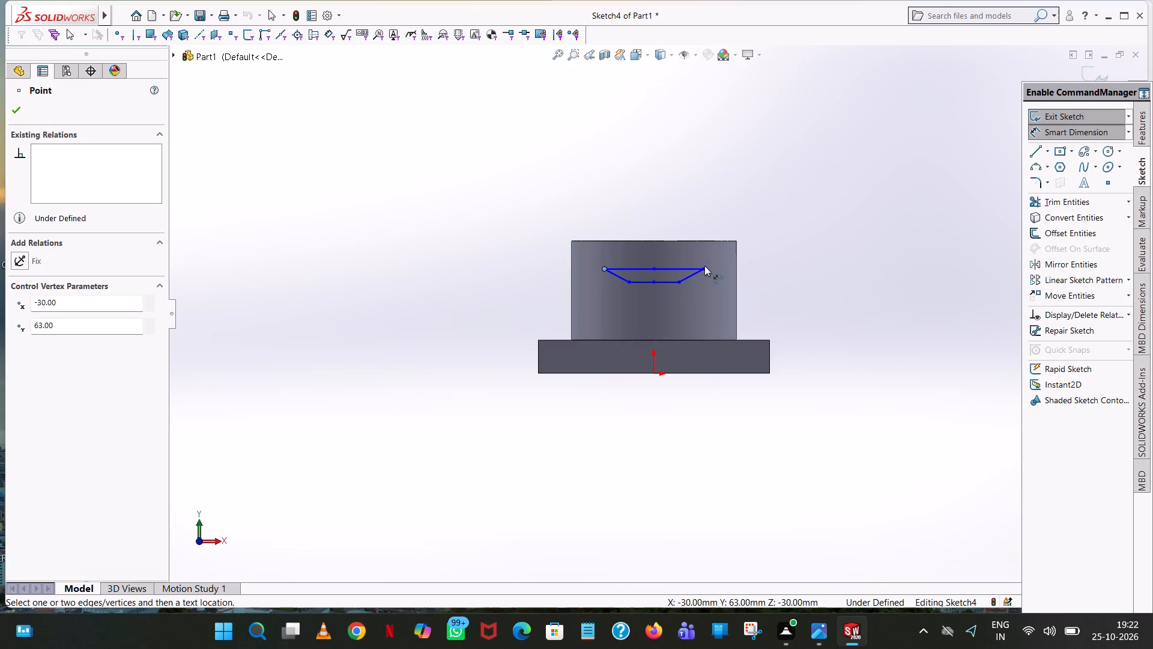
pyautogui.click(704, 267)
pyautogui.click(682, 178)
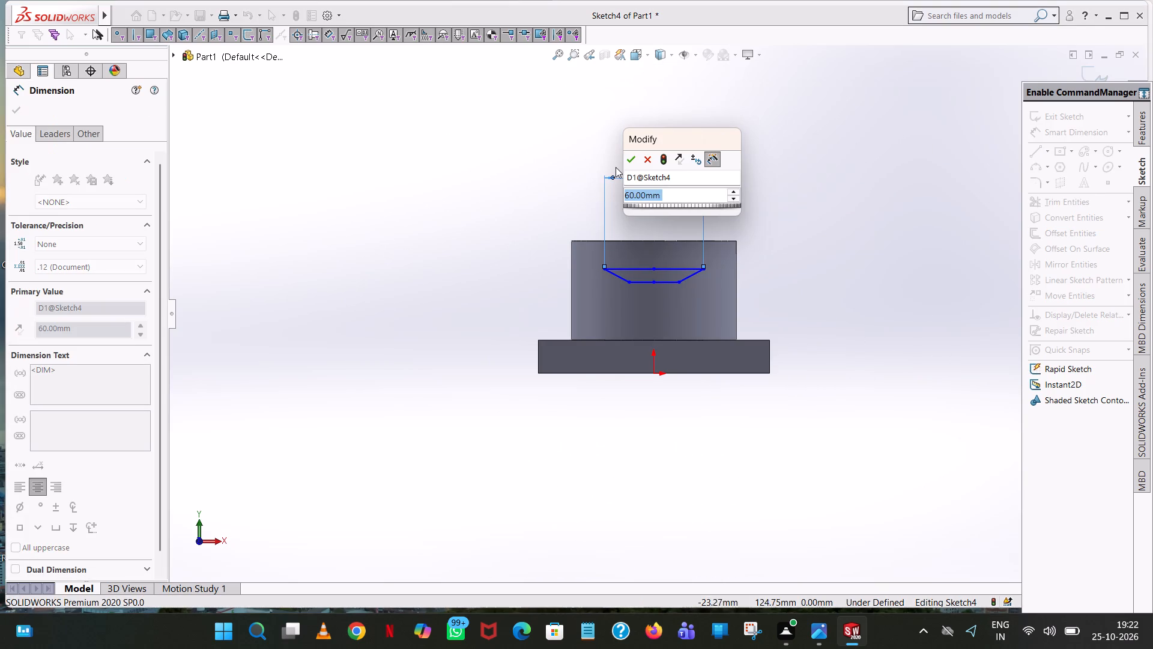
pyautogui.click(629, 160)
pyautogui.click(459, 139)
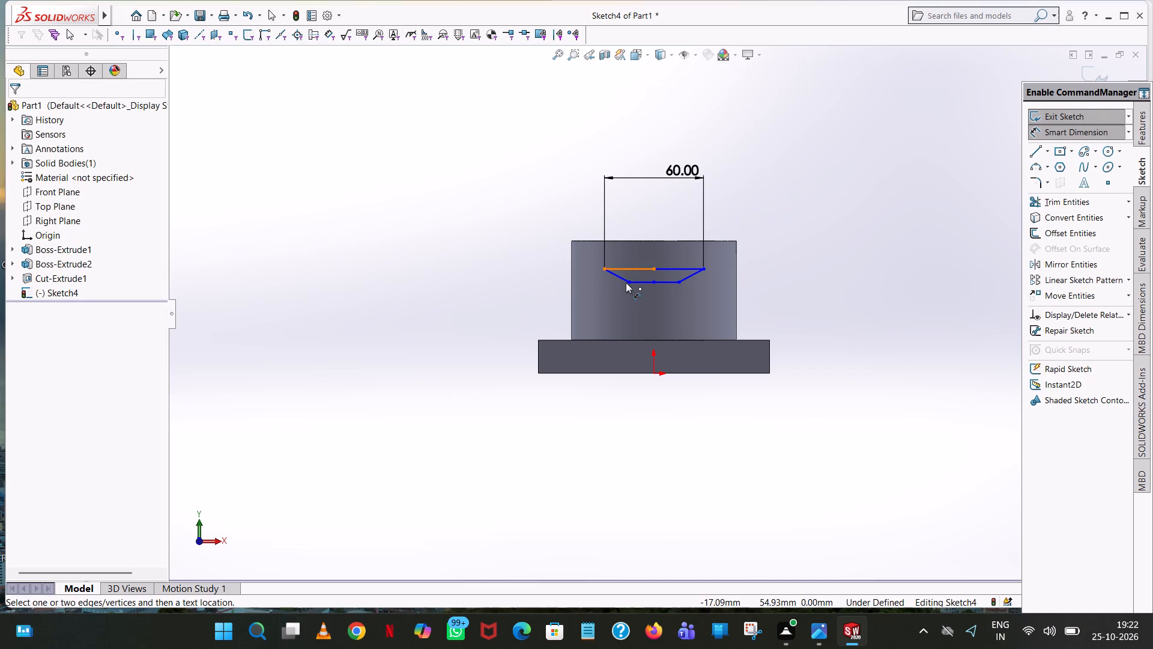
pyautogui.click(626, 282)
pyautogui.click(676, 282)
pyautogui.click(678, 423)
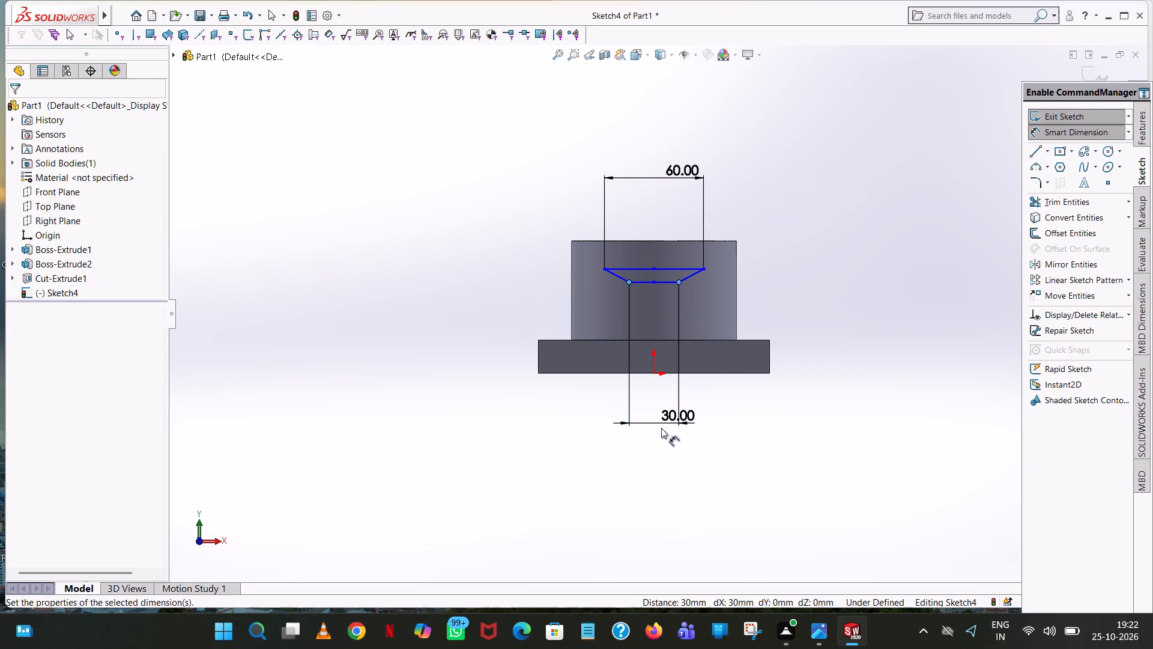
pyautogui.click(627, 409)
pyautogui.click(796, 267)
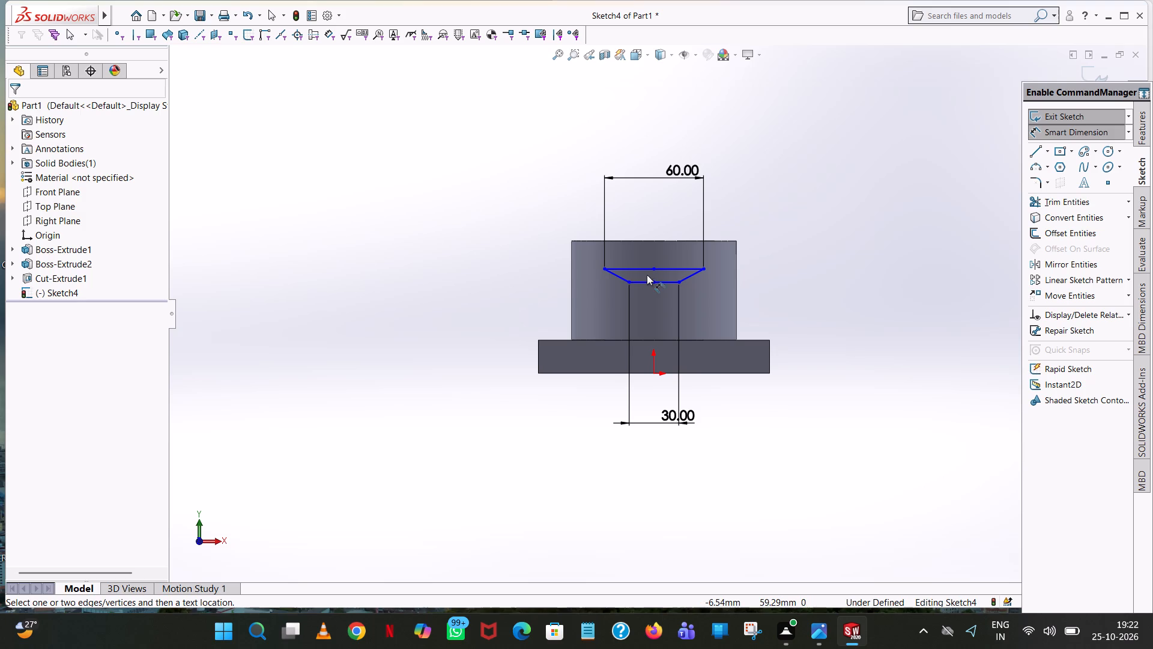
# Dimension the heights of the trapezoid's upper-left and lower-left corners from the origin.
pyautogui.click(604, 267)
pyautogui.click(655, 373)
pyautogui.click(433, 344)
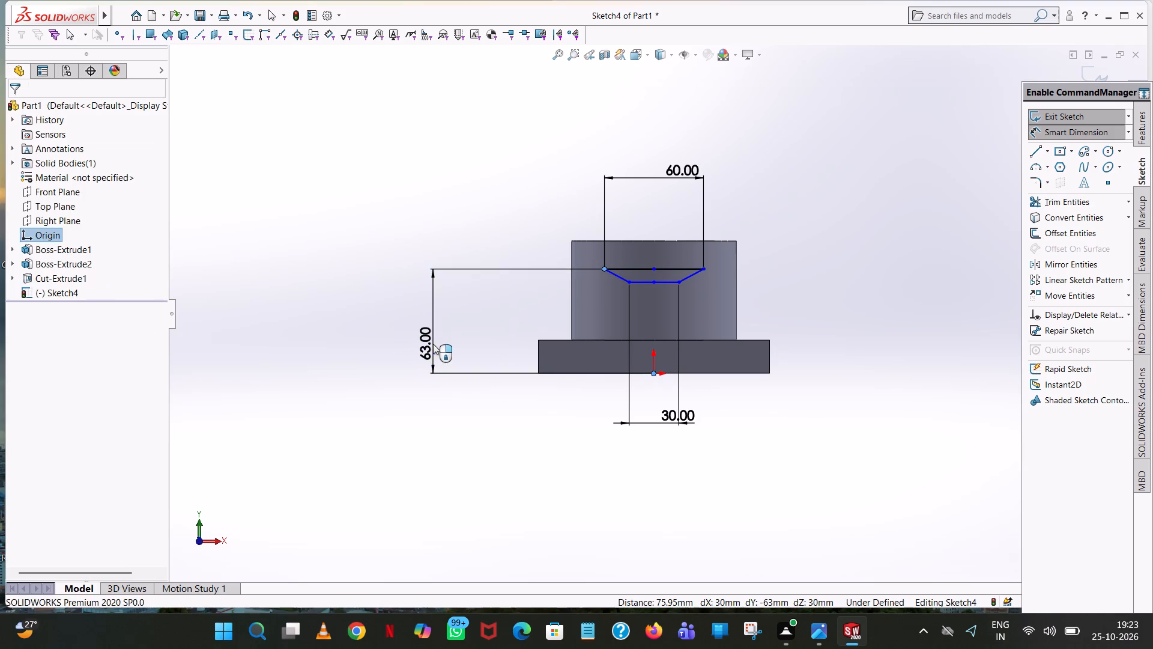
pyautogui.click(377, 326)
pyautogui.click(453, 160)
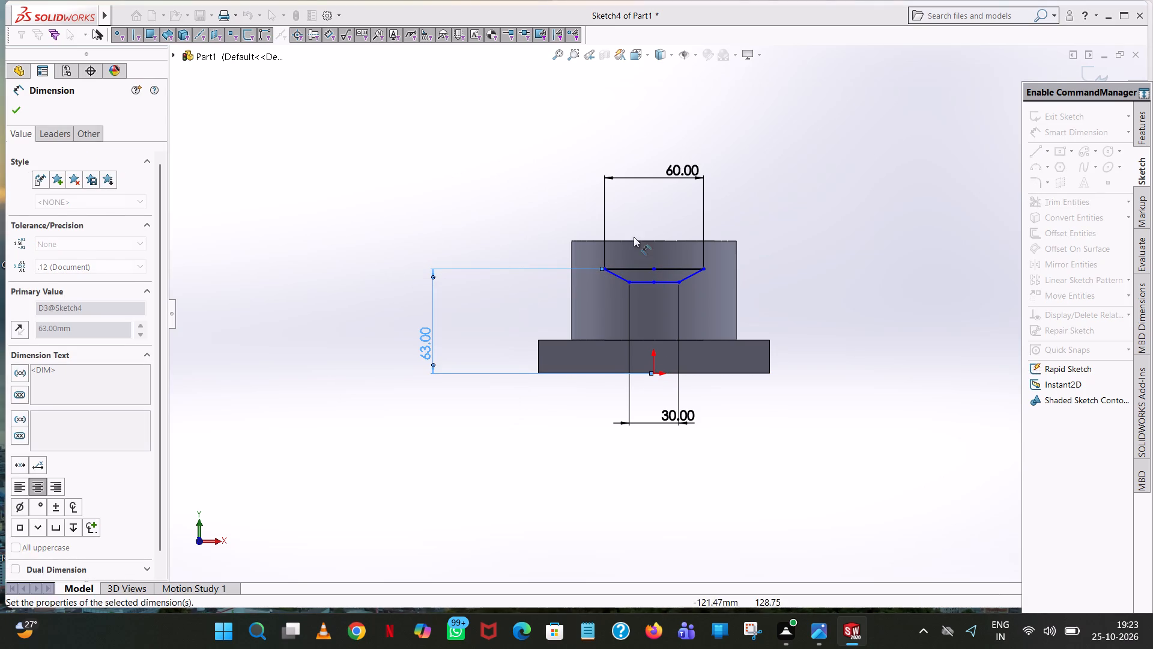
pyautogui.click(631, 283)
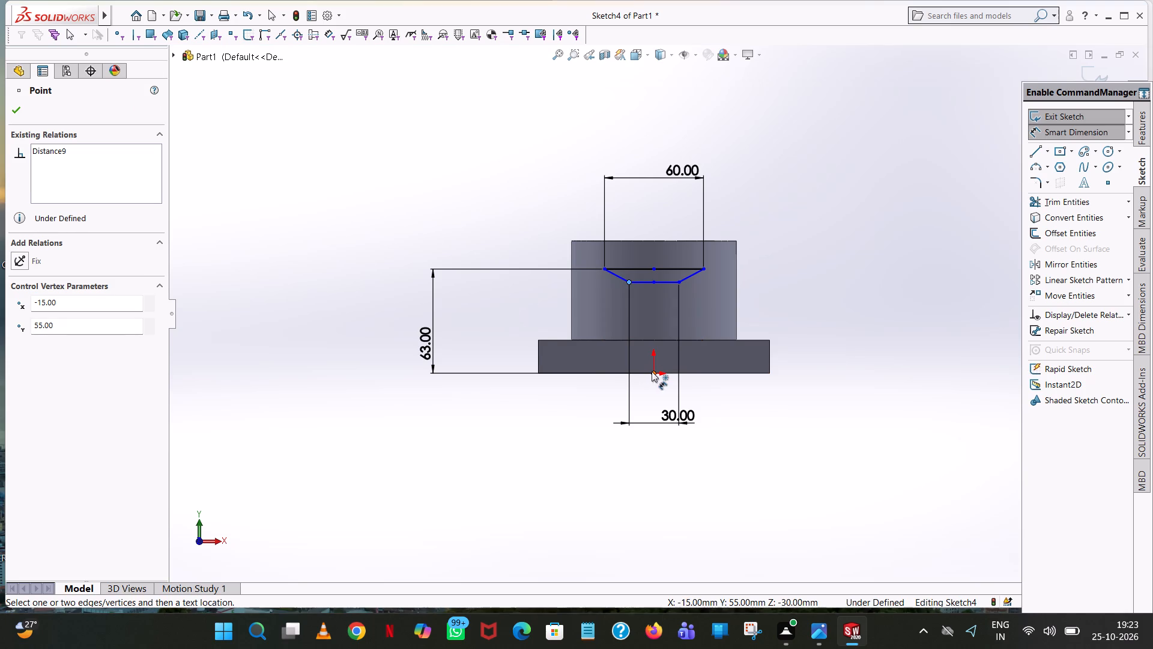
pyautogui.click(652, 371)
pyautogui.click(495, 332)
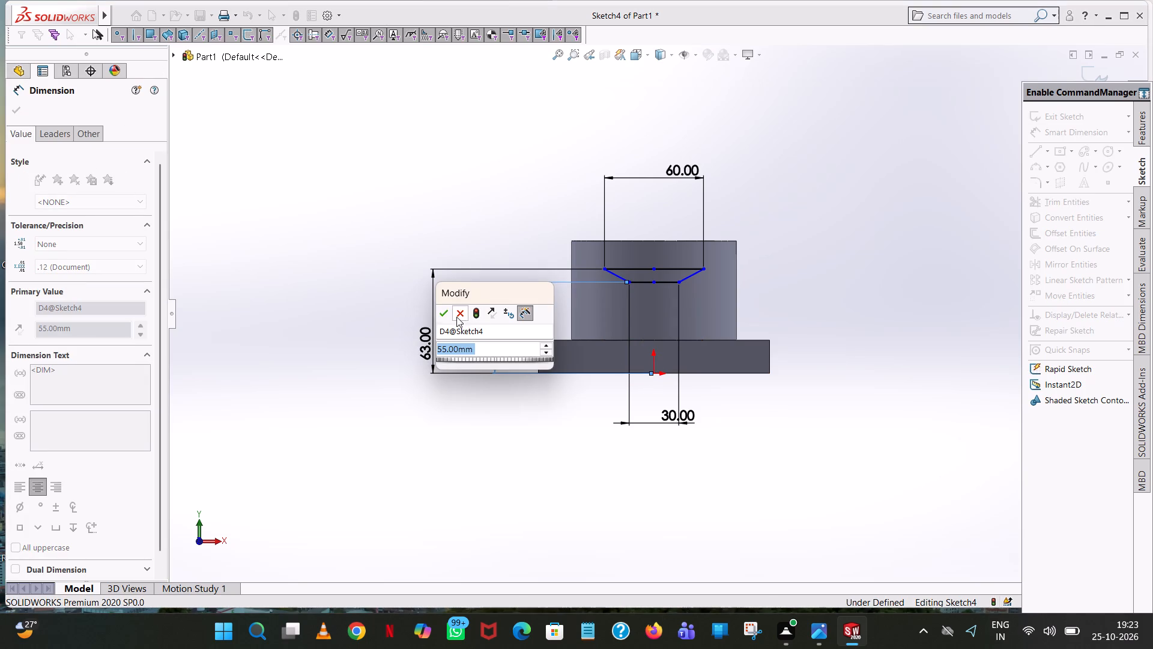
pyautogui.click(444, 314)
pyautogui.click(513, 170)
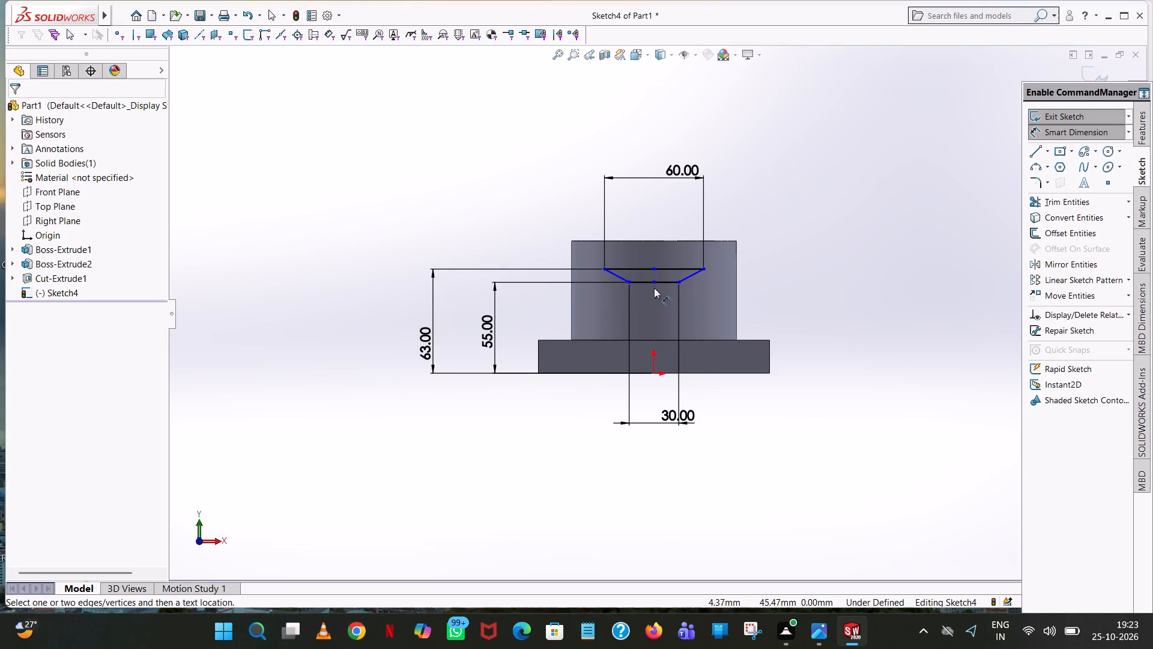
# Dimension the height of the midpoint of the trapezoid's lower edge from the origin.
pyautogui.click(653, 285)
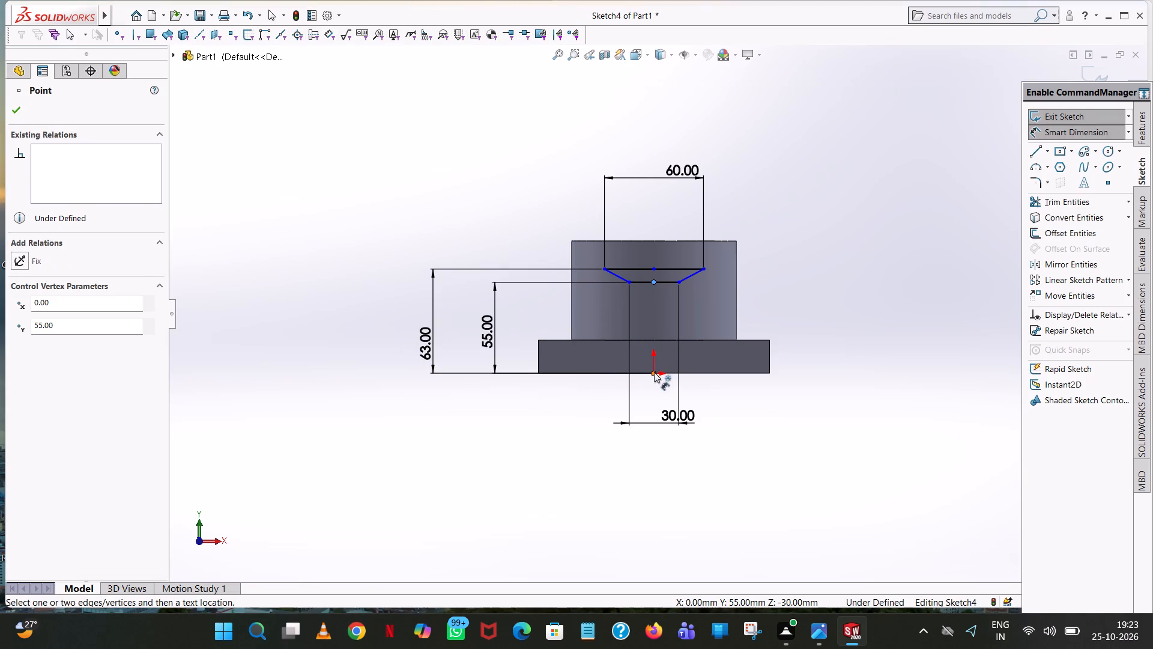
pyautogui.click(654, 372)
pyautogui.click(542, 348)
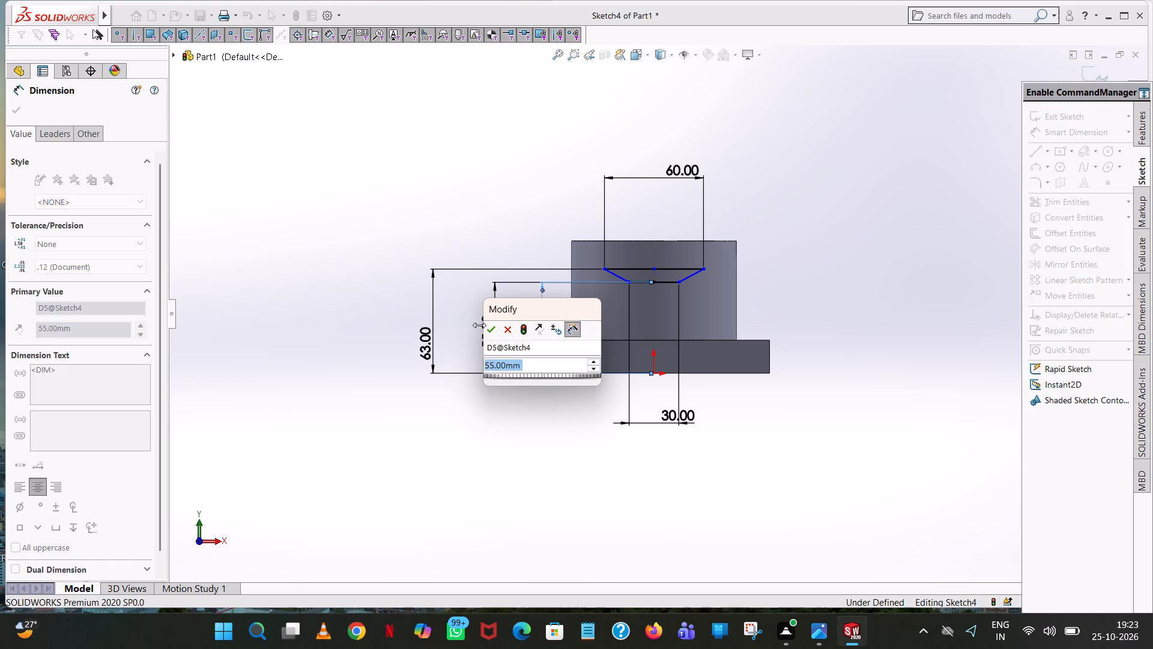
pyautogui.click(494, 324)
pyautogui.click(498, 157)
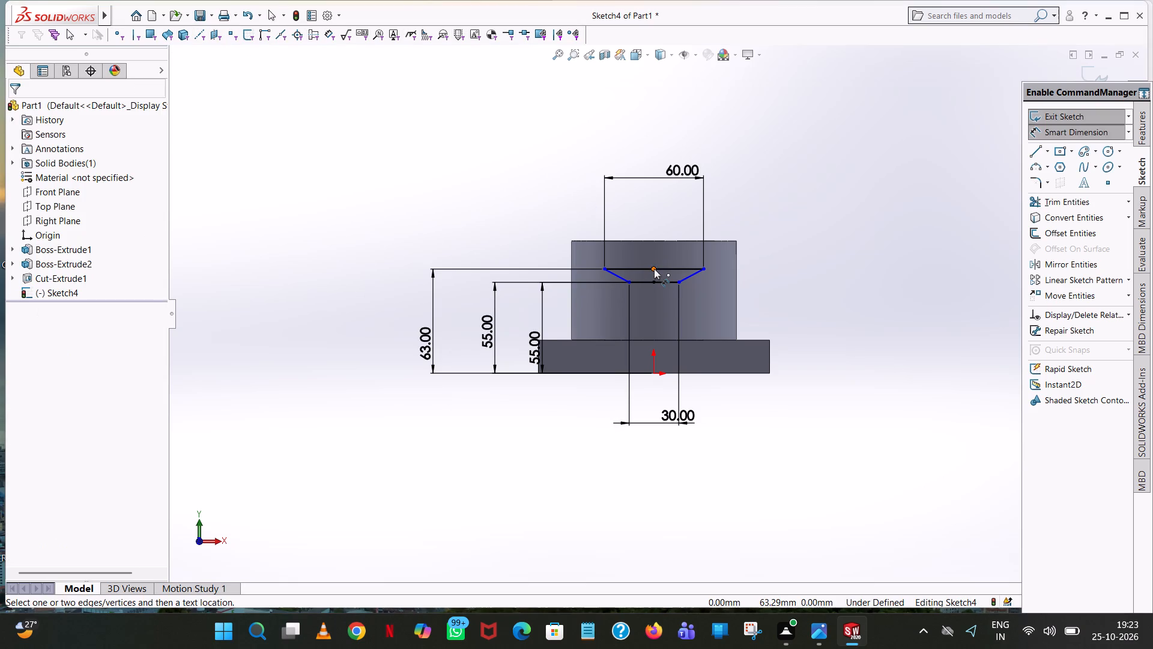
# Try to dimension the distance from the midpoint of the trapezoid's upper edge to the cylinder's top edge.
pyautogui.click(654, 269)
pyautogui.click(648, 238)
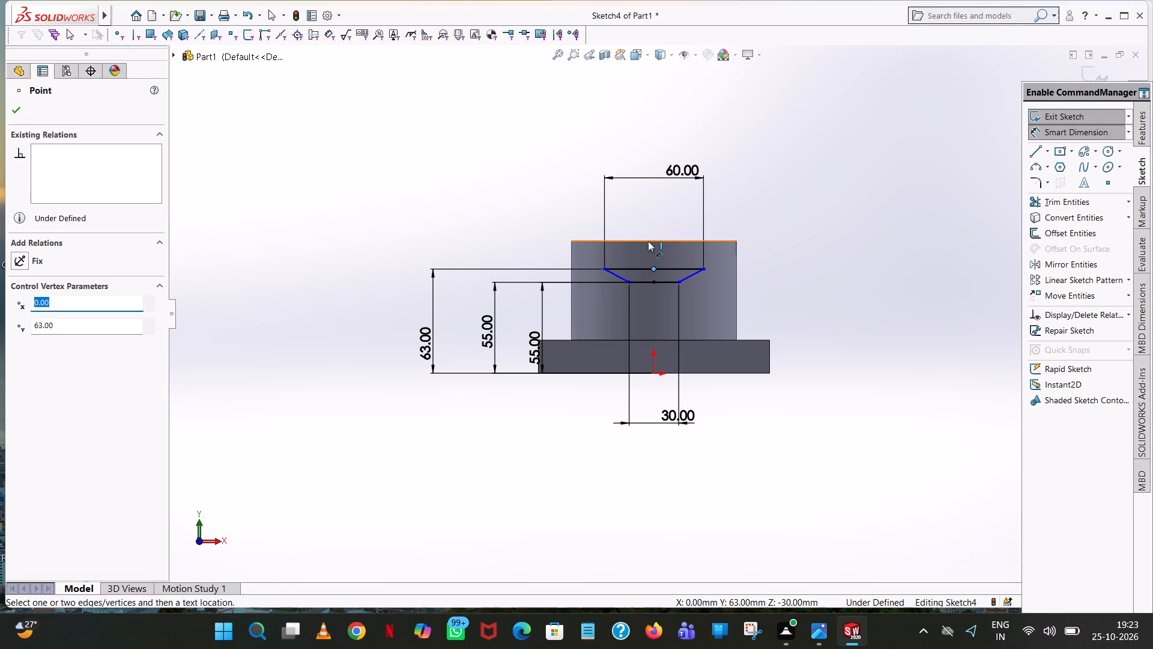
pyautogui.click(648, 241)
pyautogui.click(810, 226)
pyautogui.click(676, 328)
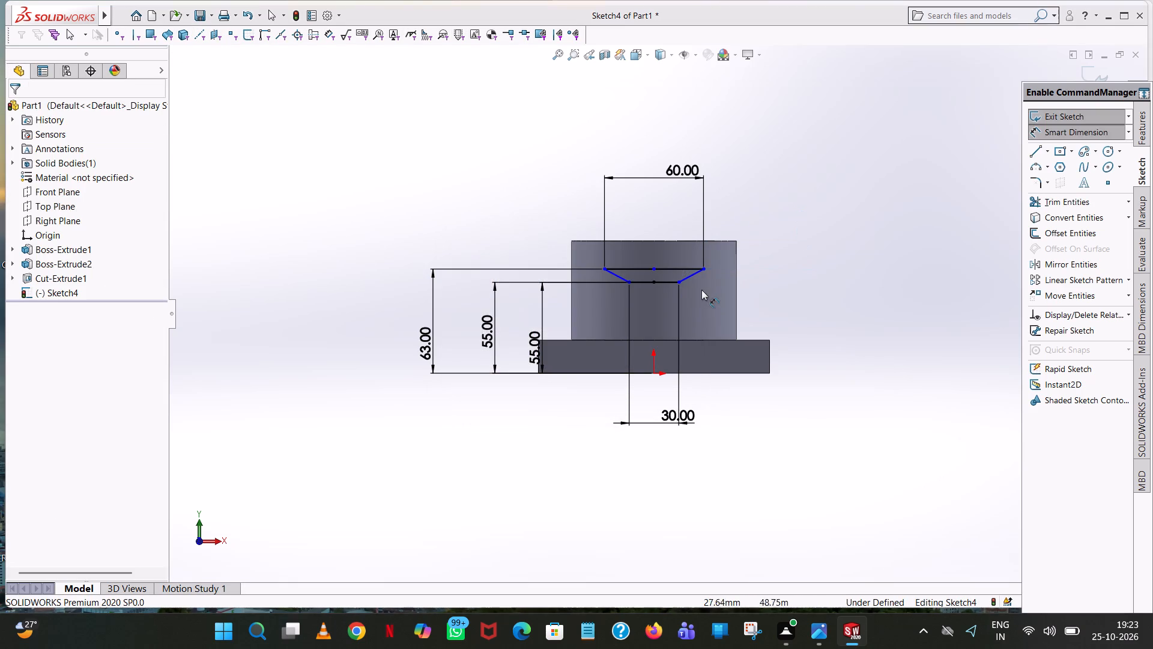
# Dimension the length of the trapezoid's right slanted side.
pyautogui.click(690, 275)
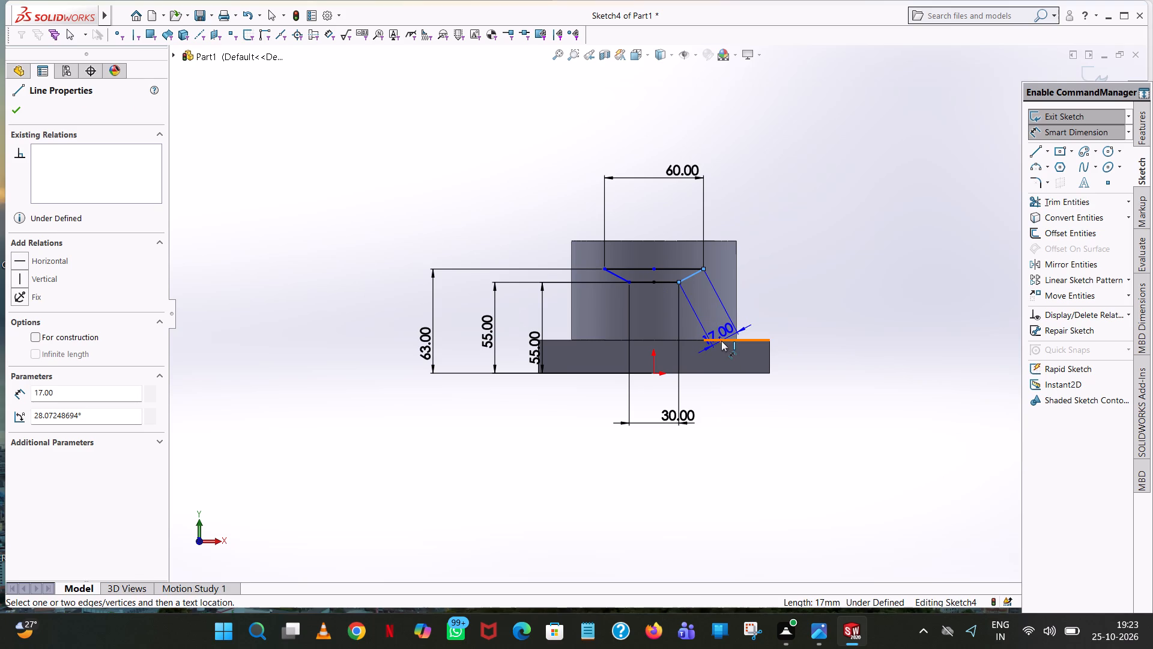
pyautogui.click(721, 341)
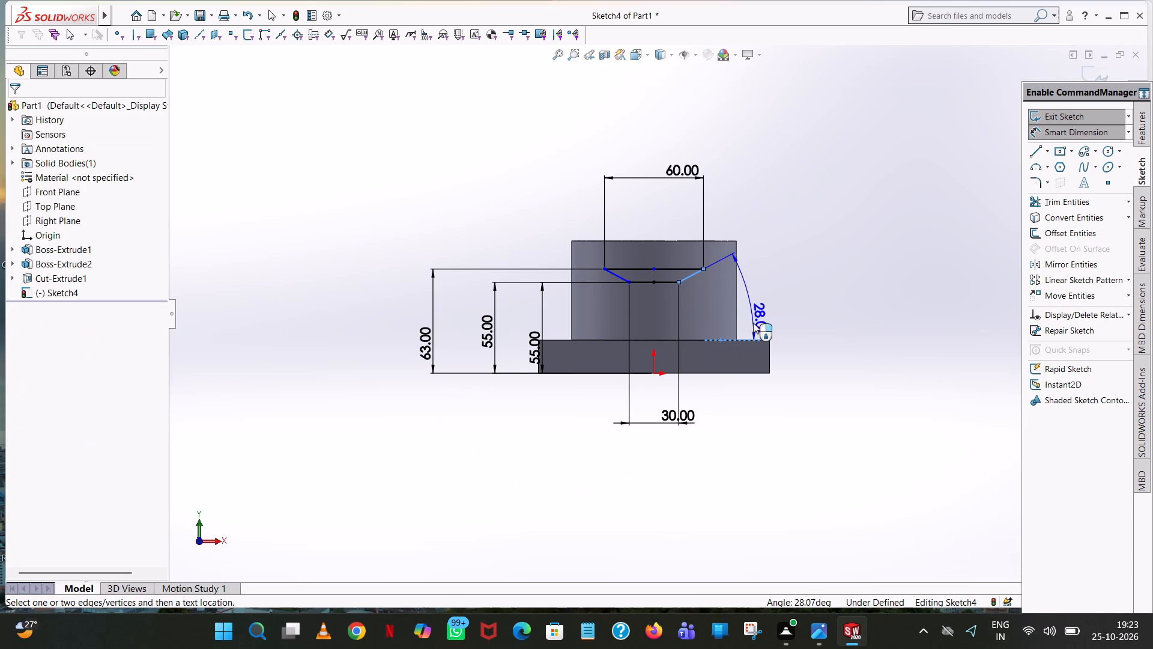
pyautogui.press('Escape')
pyautogui.click(665, 227)
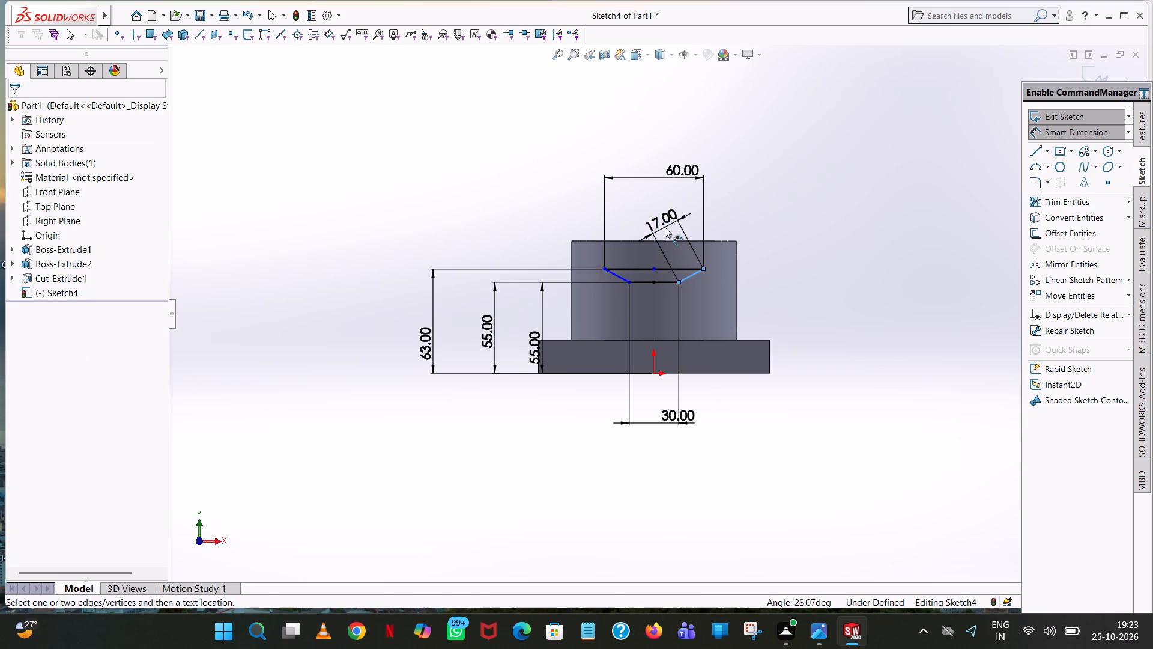
pyautogui.click(611, 212)
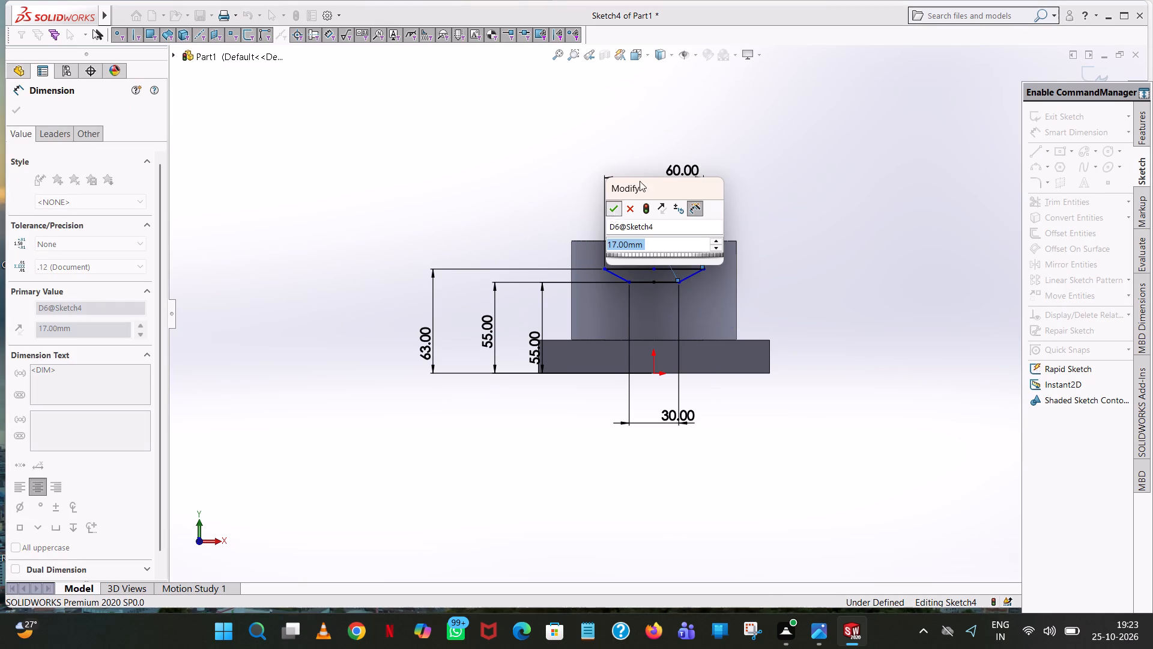
pyautogui.click(751, 105)
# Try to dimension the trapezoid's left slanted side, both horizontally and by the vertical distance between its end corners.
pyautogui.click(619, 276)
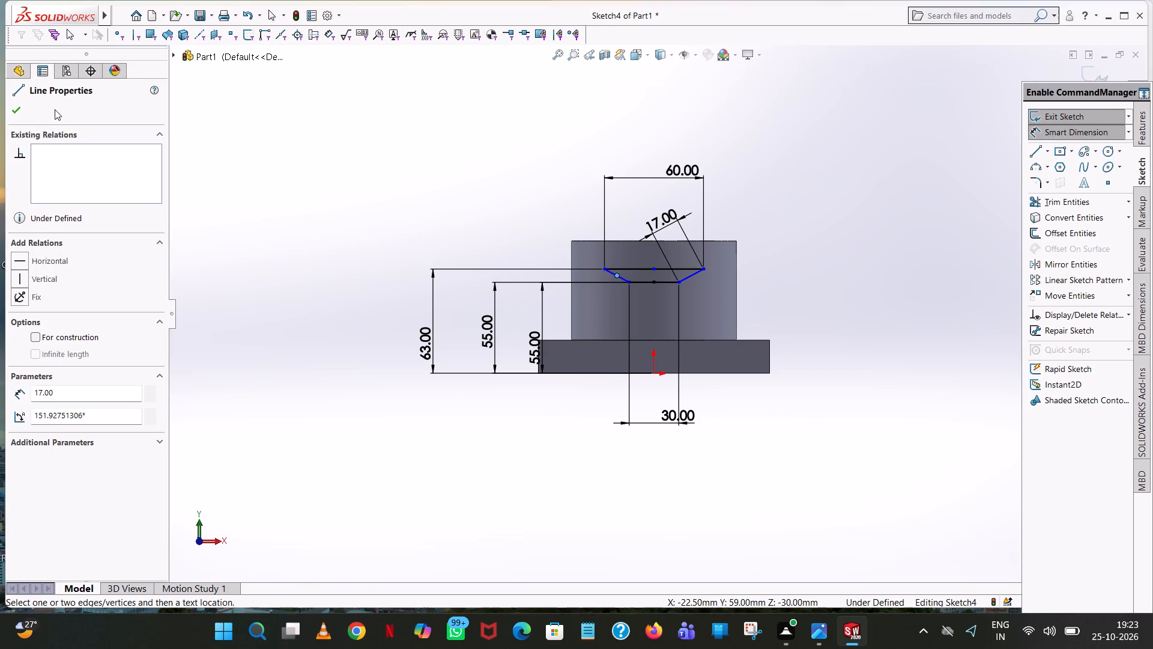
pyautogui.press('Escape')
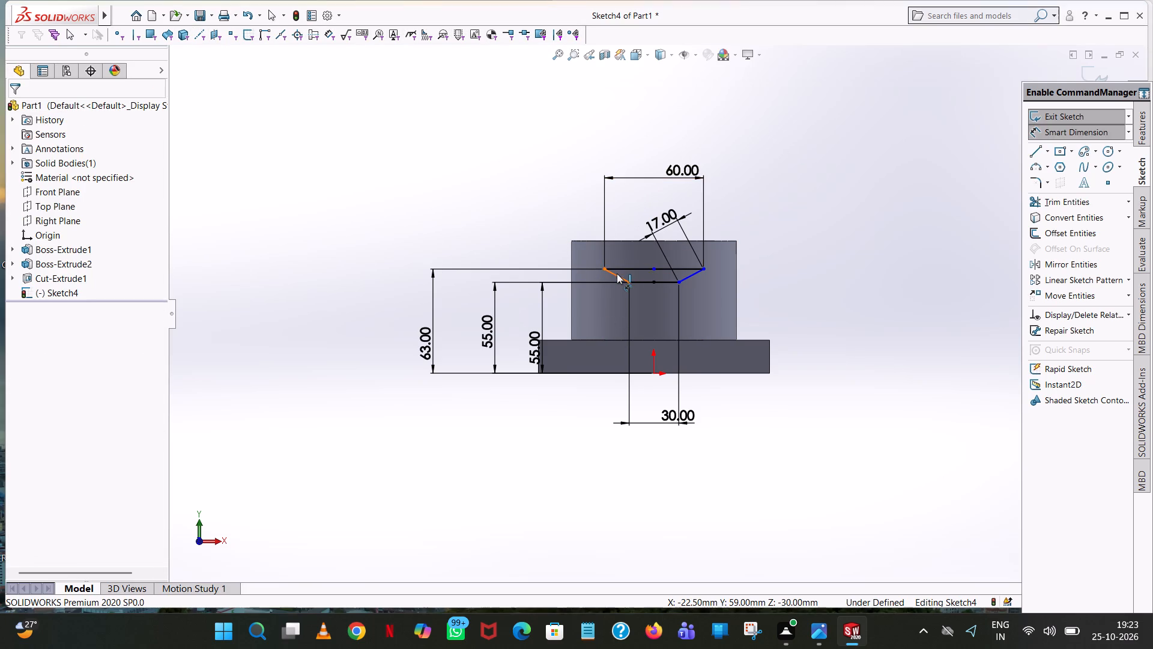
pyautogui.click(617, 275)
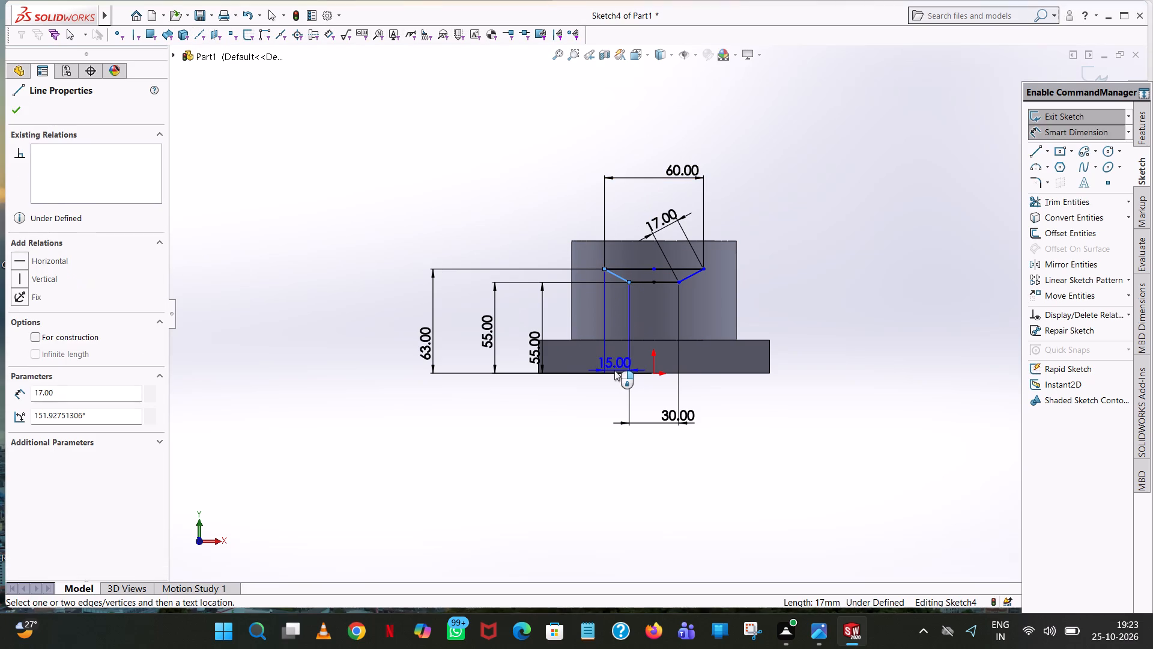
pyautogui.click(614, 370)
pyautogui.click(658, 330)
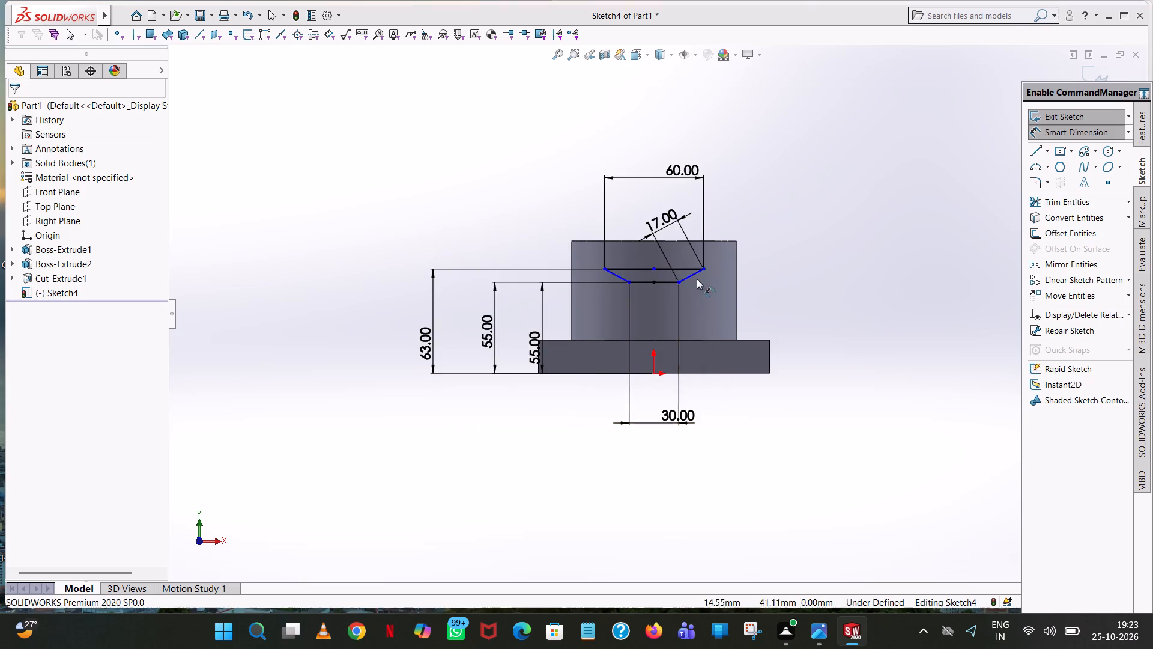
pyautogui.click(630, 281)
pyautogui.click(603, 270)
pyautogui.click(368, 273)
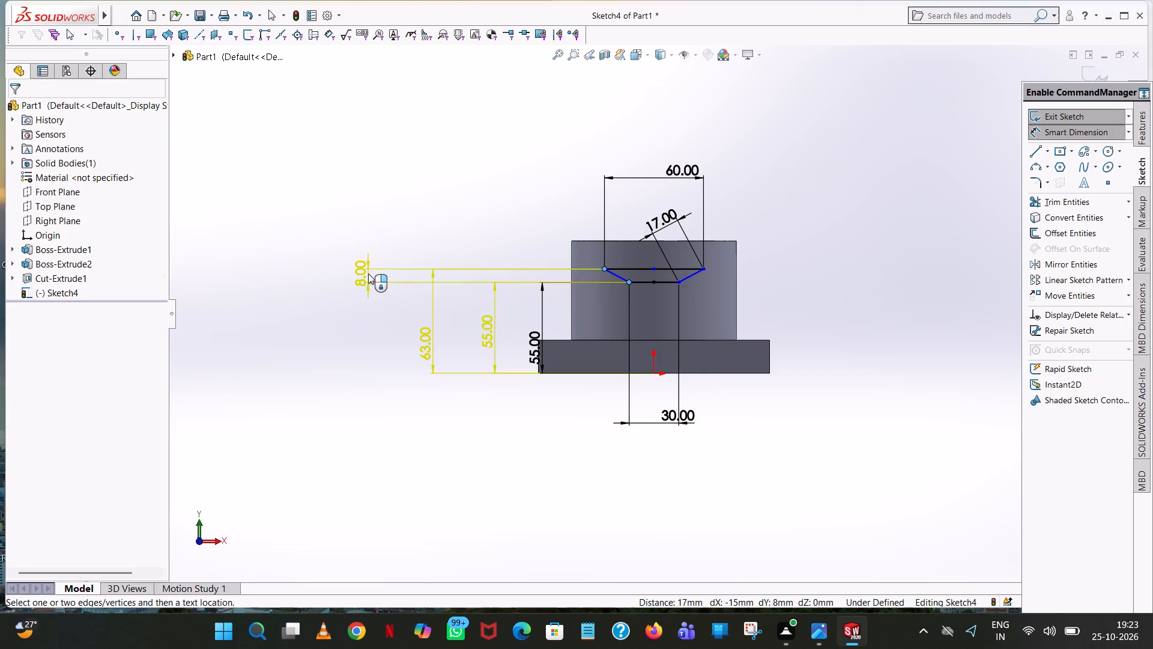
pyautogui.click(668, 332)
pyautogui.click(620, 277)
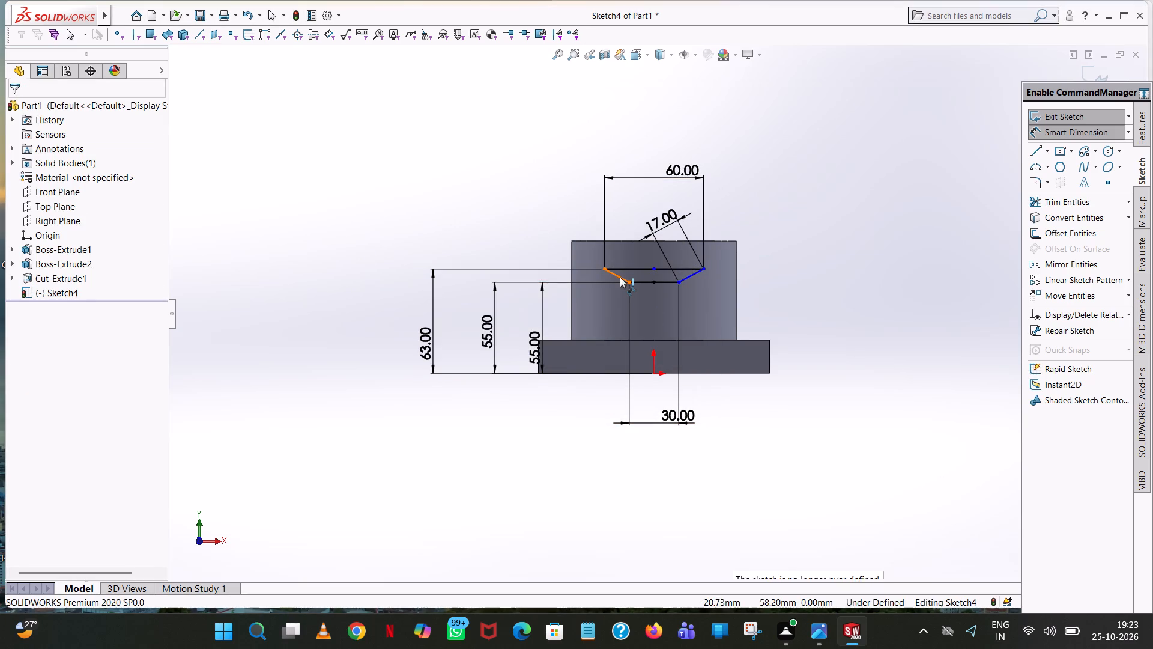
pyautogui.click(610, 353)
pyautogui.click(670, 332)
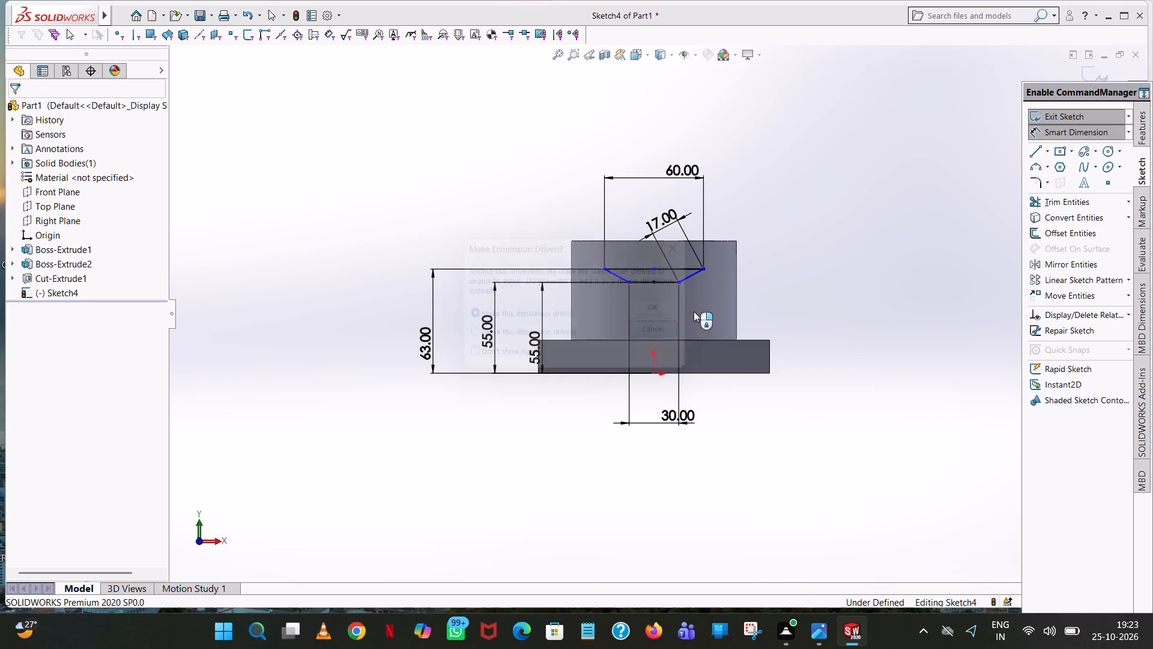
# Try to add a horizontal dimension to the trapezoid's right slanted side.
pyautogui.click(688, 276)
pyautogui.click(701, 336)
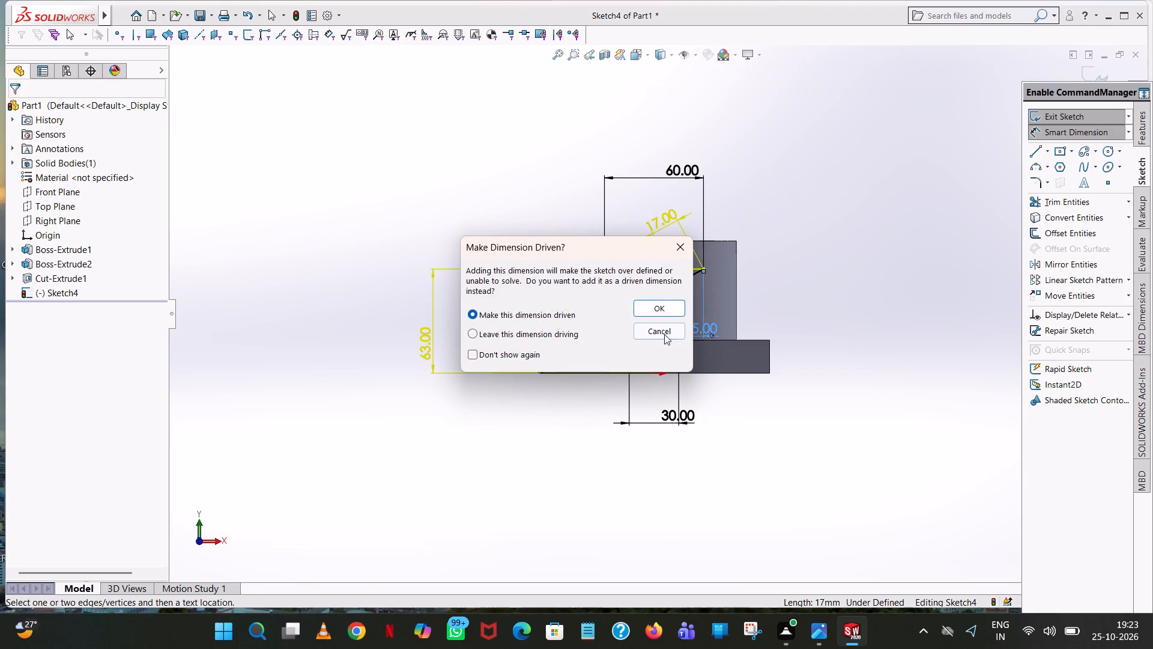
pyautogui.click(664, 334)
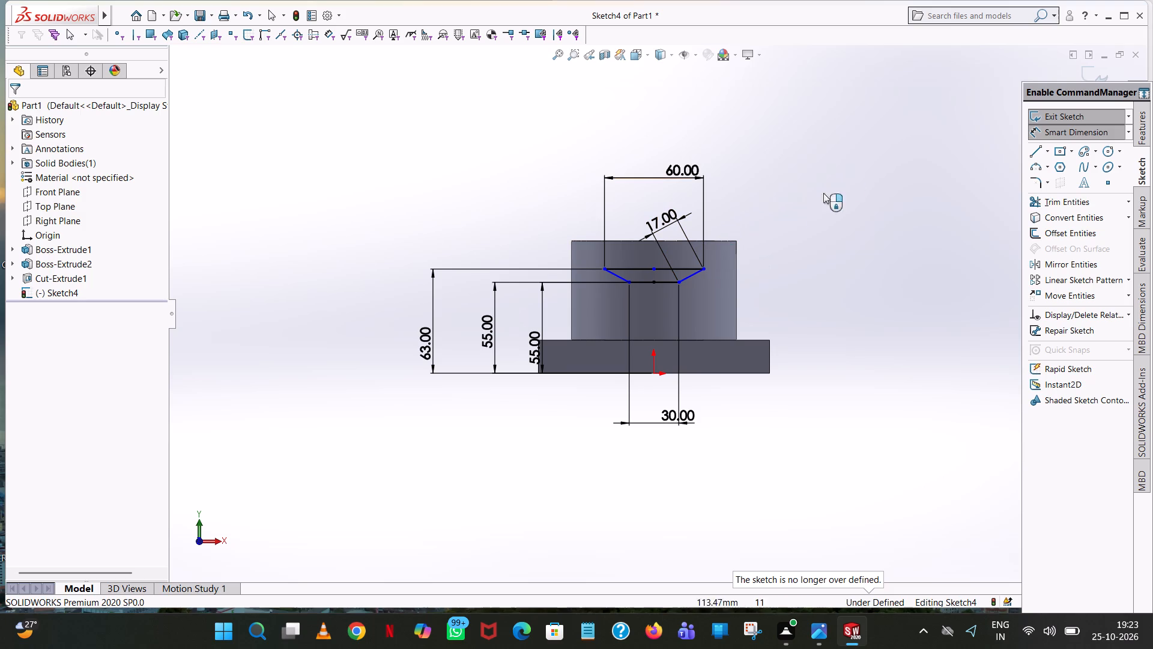
# Cut-extrude the trapezoid profile to a blind depth of 60 mm with the direction reversed, running beneath the square pocket.
pyautogui.click(1141, 136)
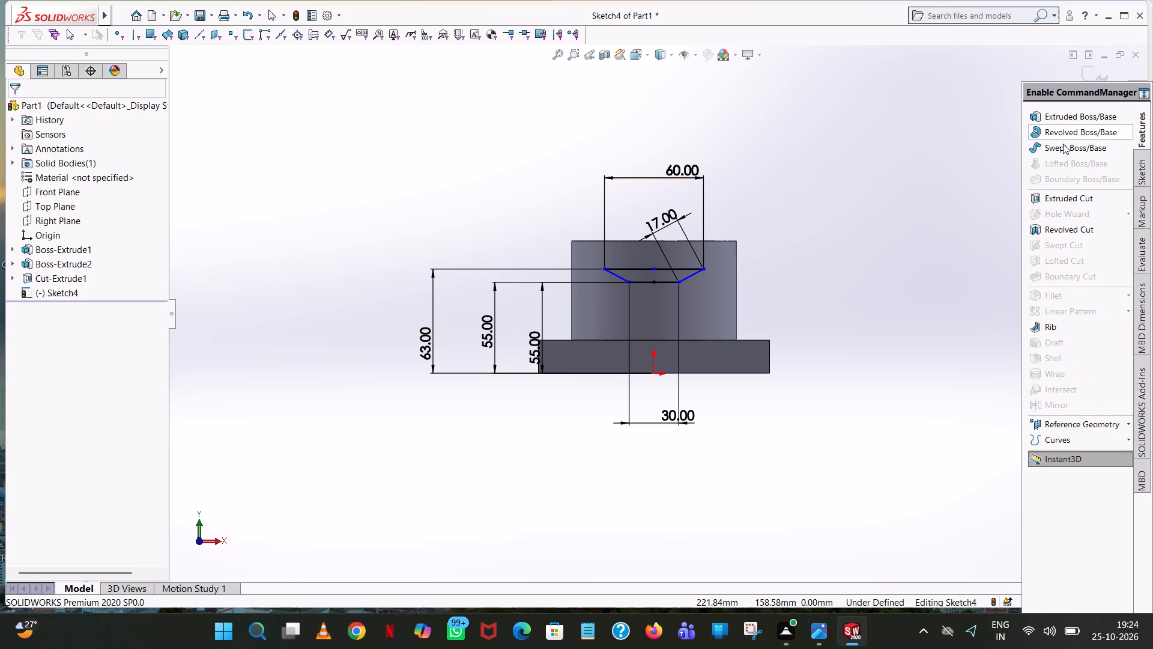
pyautogui.click(1091, 204)
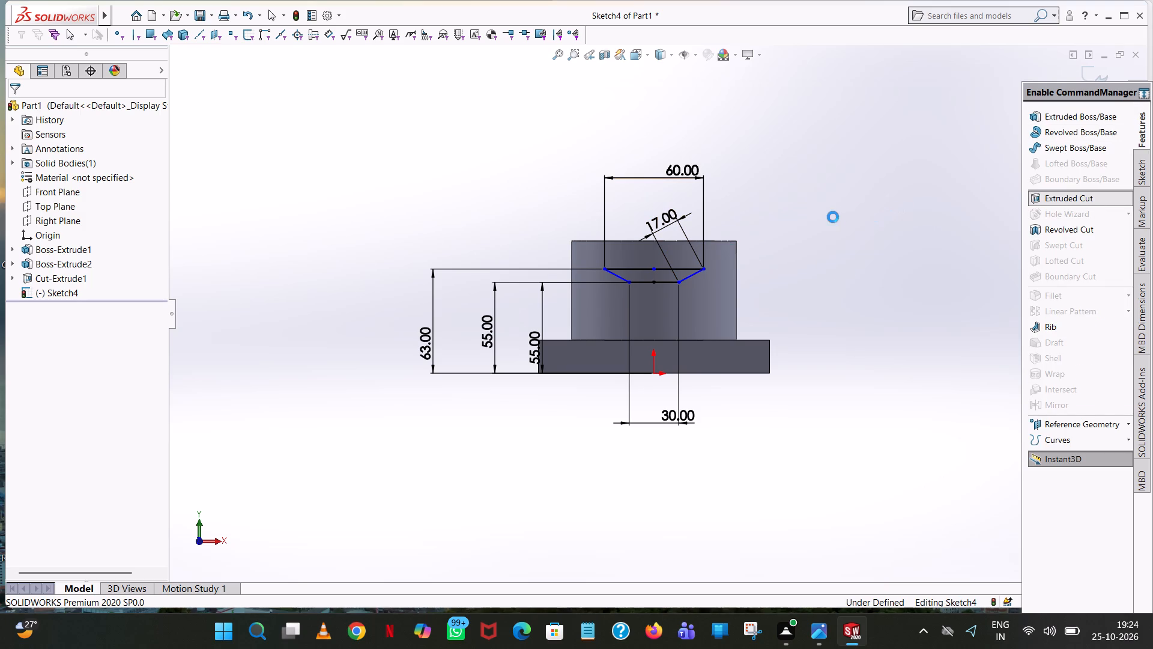
pyautogui.scroll(1, 833, 208)
pyautogui.moveTo(833, 208); pyautogui.dragTo(847, 326, button='middle')
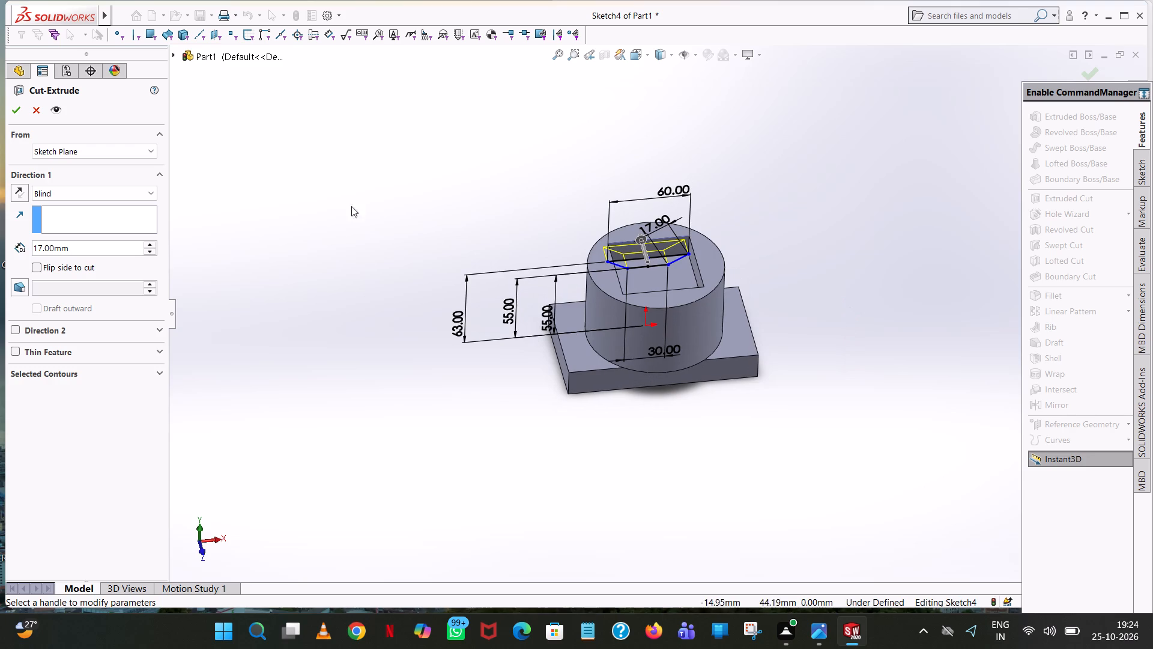
pyautogui.click(18, 195)
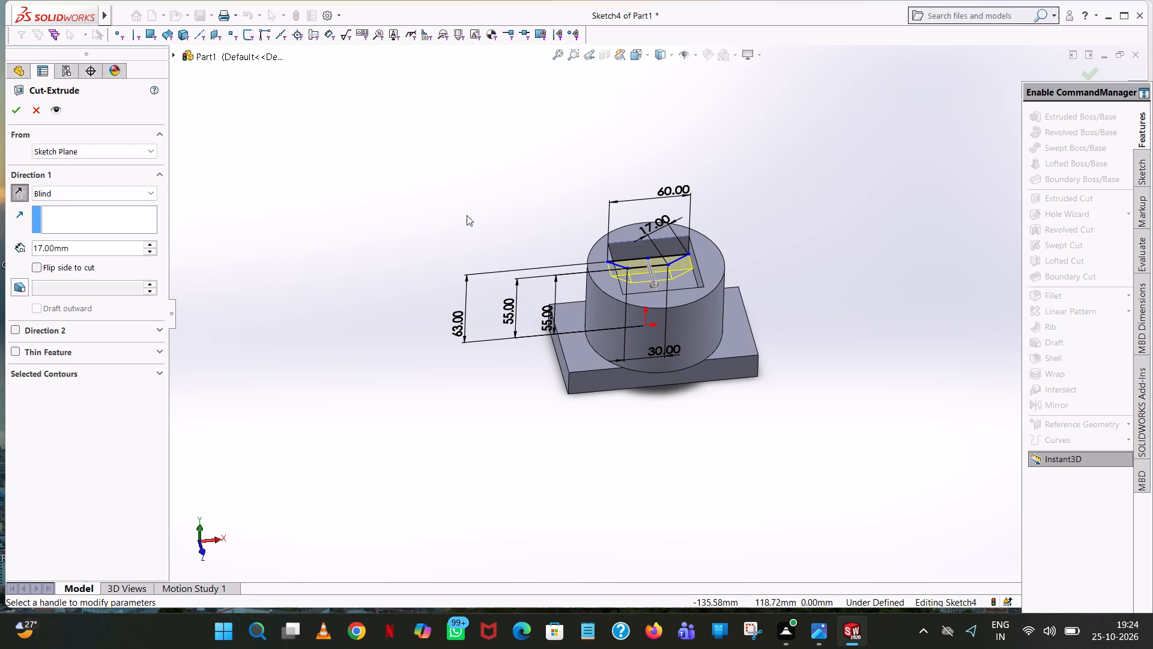
pyautogui.doubleClick(87, 251)
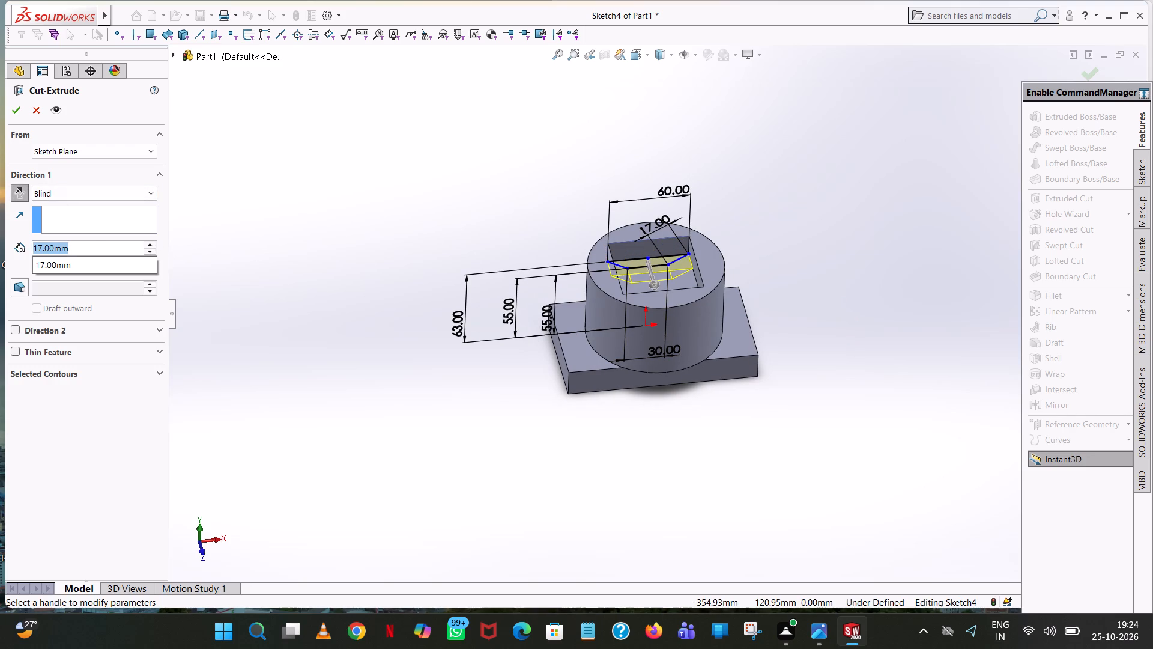
pyautogui.write('60')
pyautogui.press('Return')
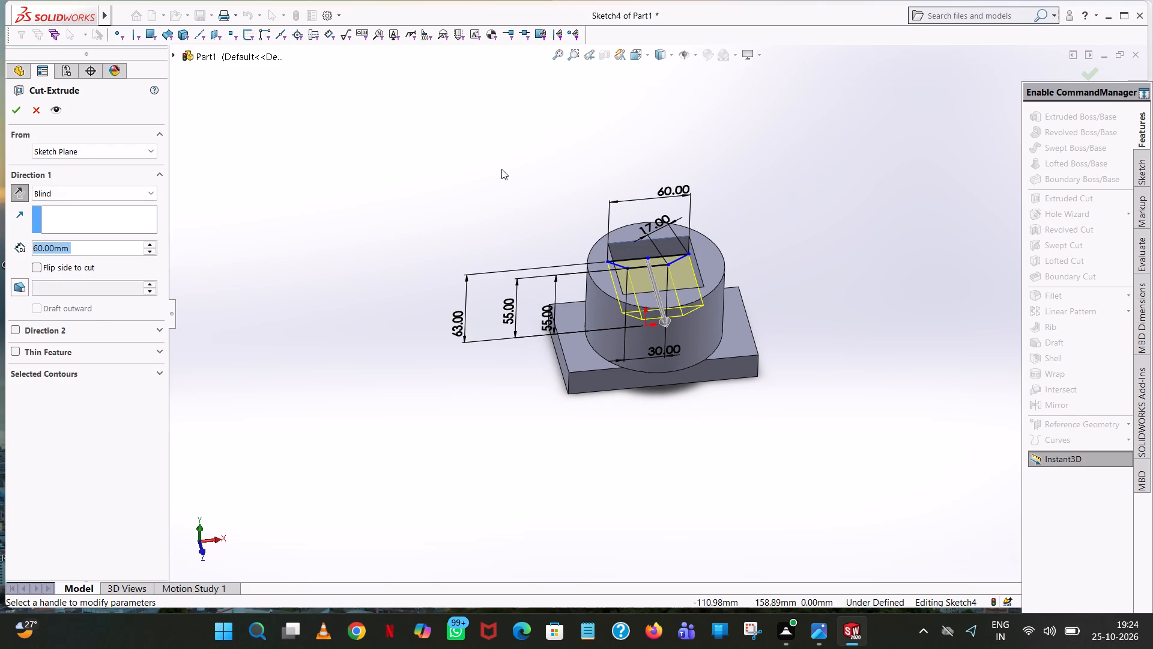
pyautogui.moveTo(503, 171); pyautogui.dragTo(494, 323, button='middle')
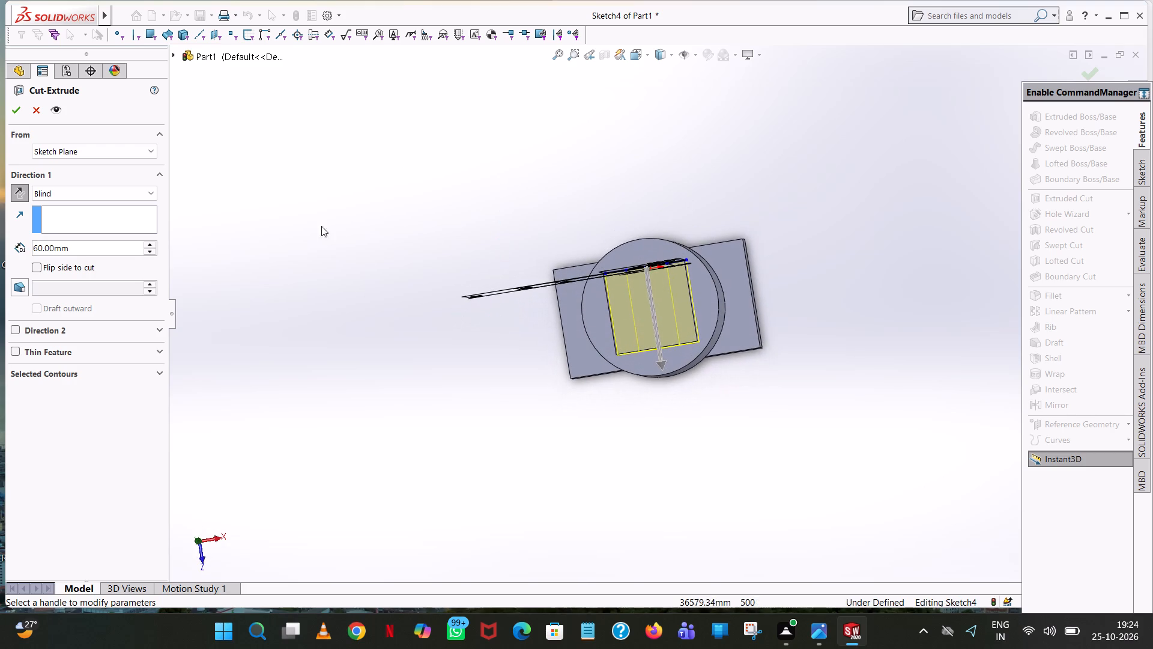
pyautogui.click(16, 110)
pyautogui.click(858, 242)
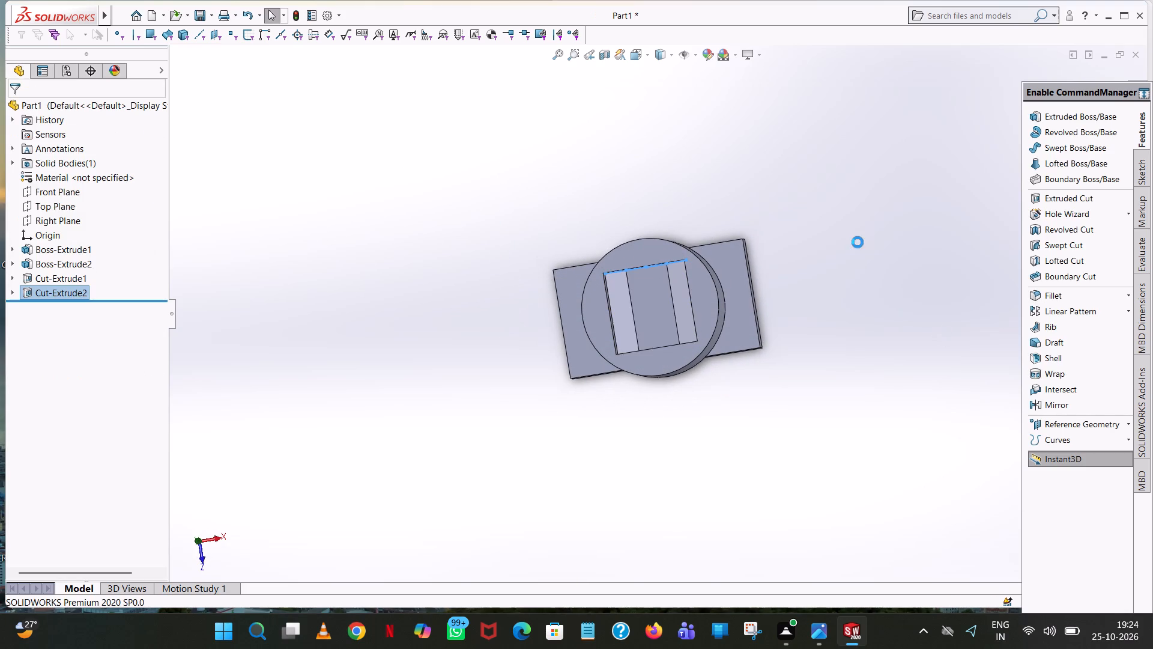
# Examine the trapezoidal cut inside the cylinder's square pocket from several angles.
pyautogui.scroll(1, 858, 242)
pyautogui.moveTo(858, 242); pyautogui.dragTo(877, 115, button='middle')
pyautogui.scroll(1, 882, 154)
pyautogui.moveTo(802, 300); pyautogui.dragTo(799, 295, button='middle')
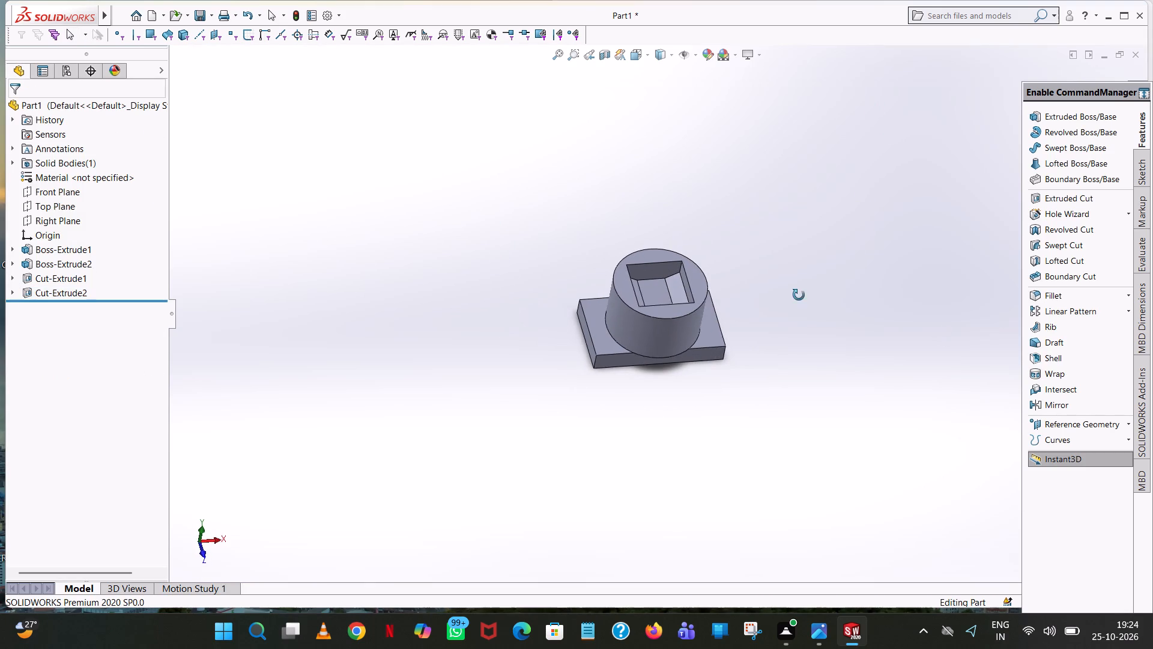
pyautogui.moveTo(799, 295); pyautogui.dragTo(791, 262, button='middle')
pyautogui.scroll(1, 788, 280)
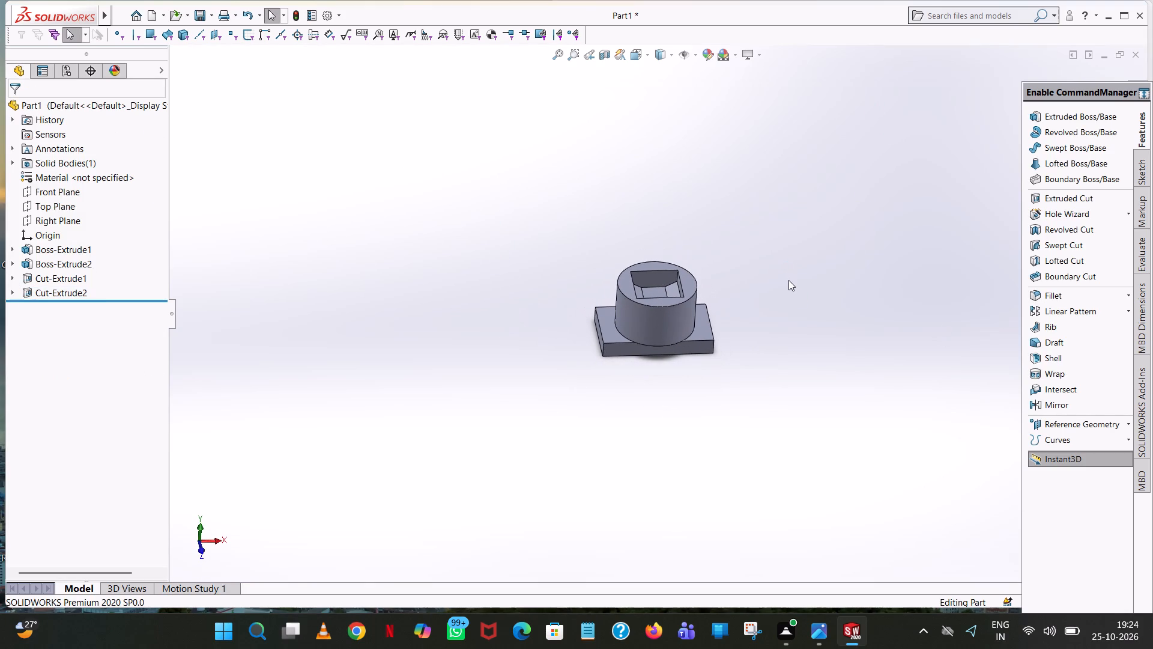
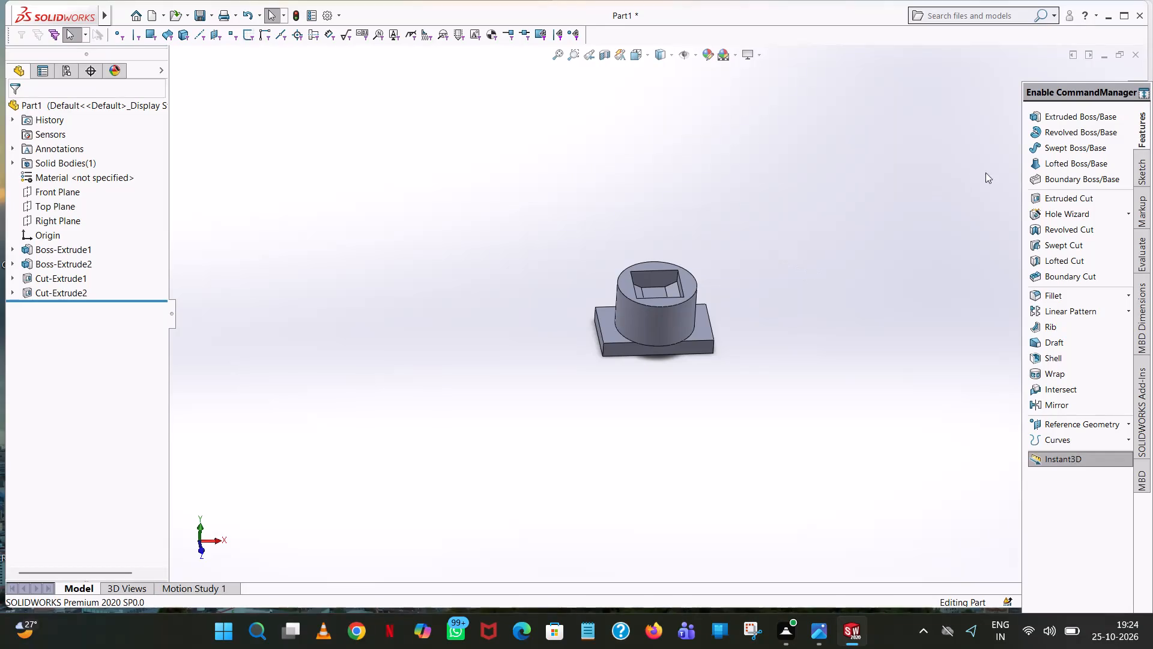
# Start an extruded cut on the cylinder's top face and sketch a closed 30 x 60 mm rectangle over the pocket's flat central strip.
pyautogui.click(1081, 201)
pyautogui.moveTo(792, 274); pyautogui.dragTo(791, 393, button='middle')
pyautogui.scroll(-1, 797, 300)
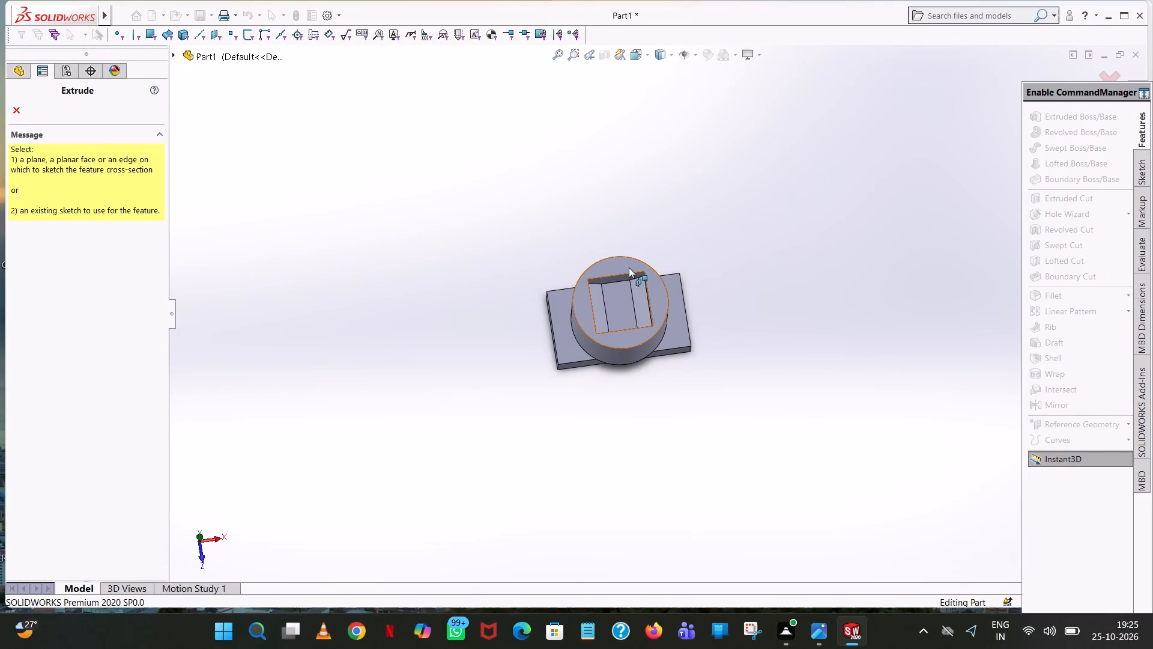
pyautogui.click(618, 264)
pyautogui.click(647, 59)
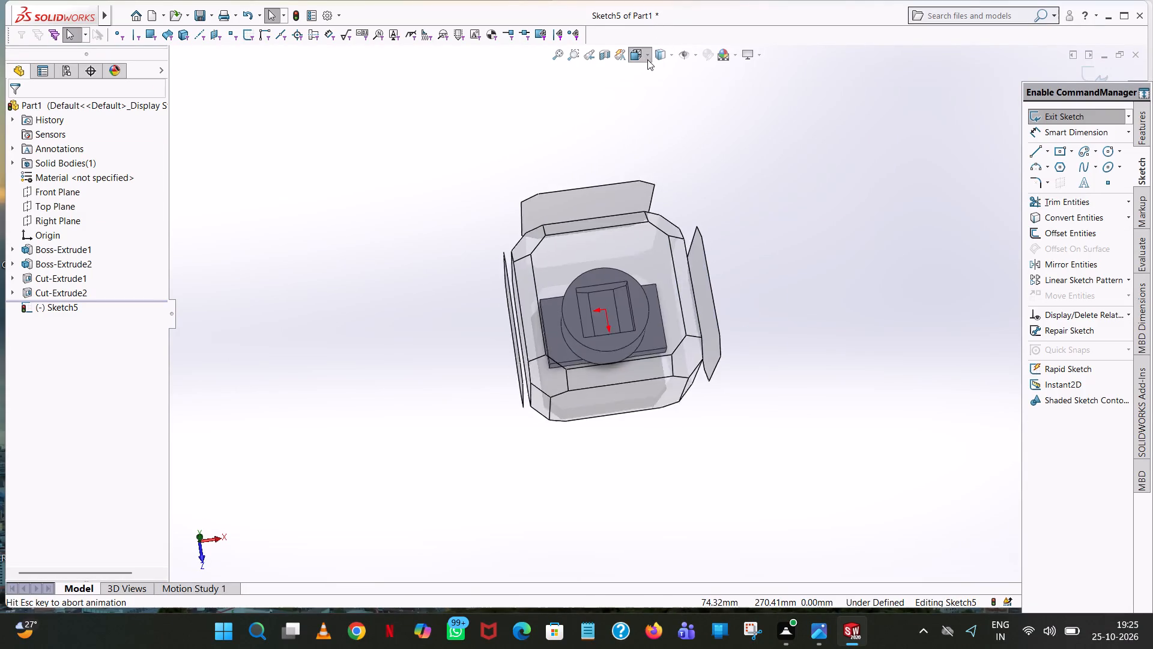
pyautogui.click(702, 120)
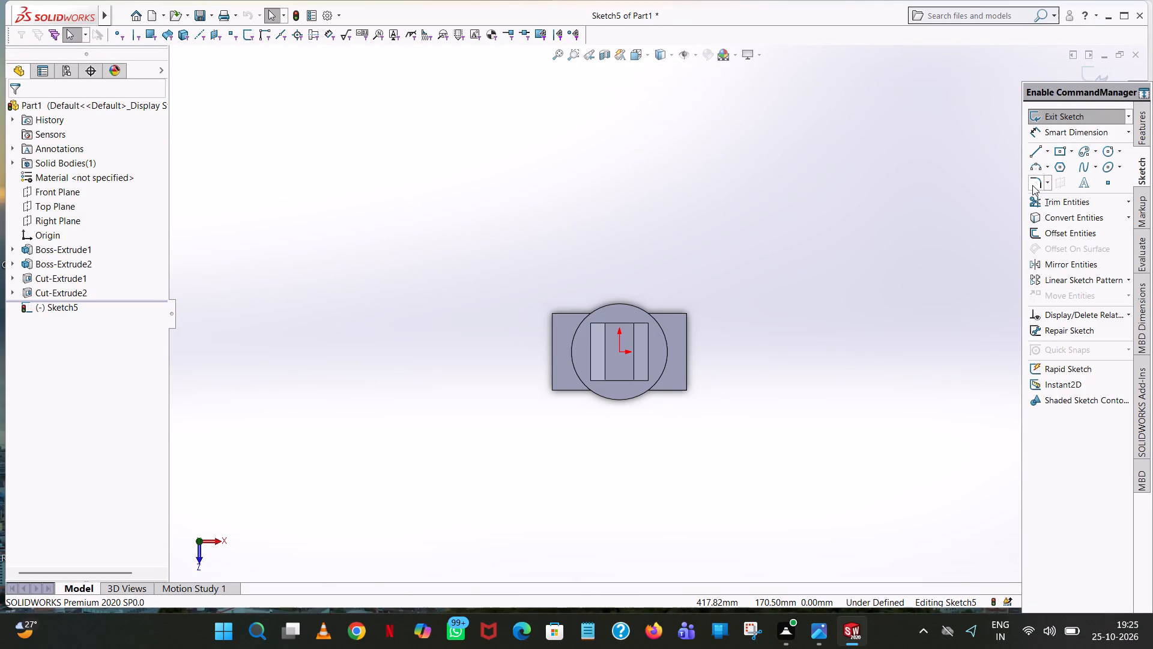
pyautogui.click(1032, 147)
pyautogui.scroll(-6, 620, 384)
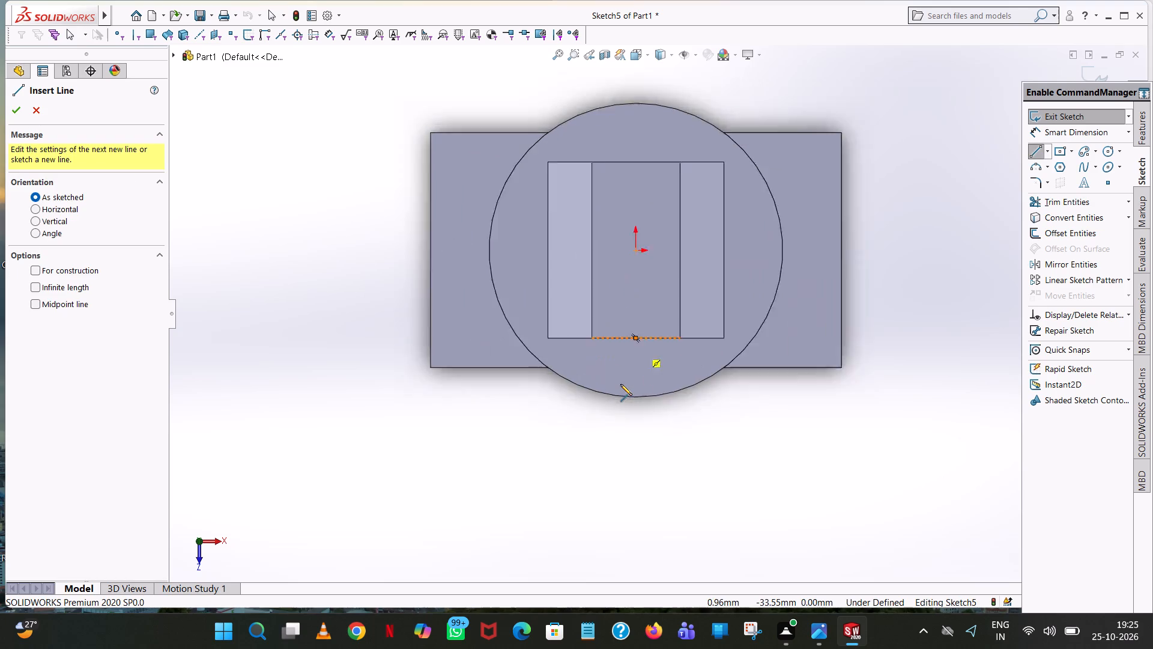
pyautogui.scroll(-2, 620, 384)
pyautogui.click(583, 309)
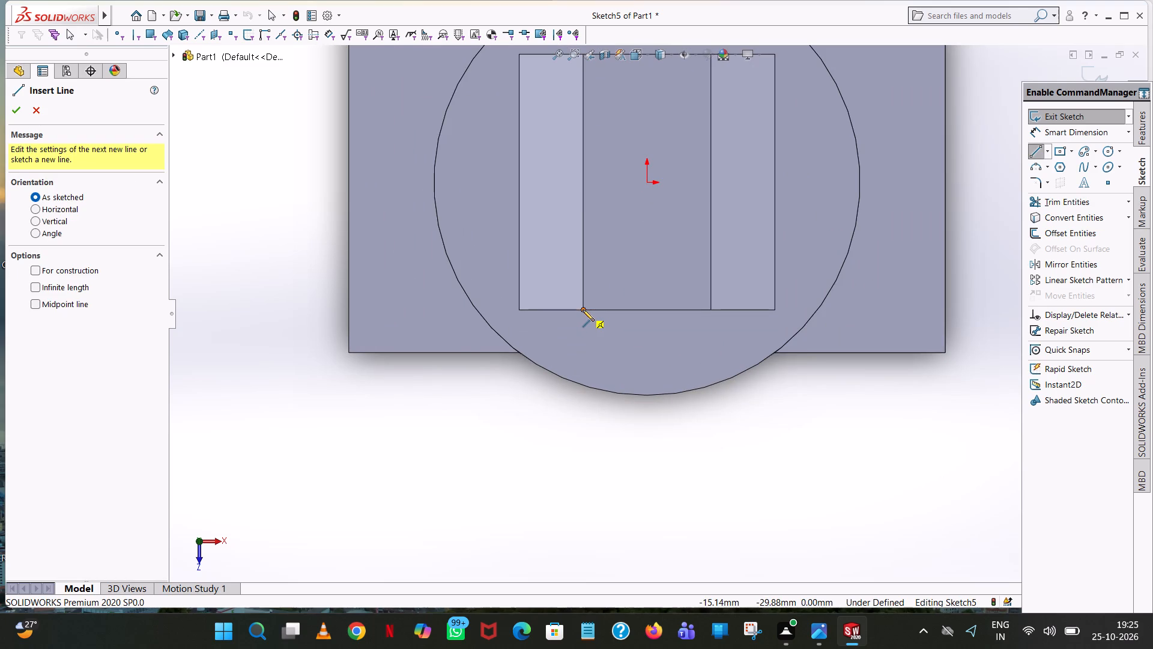
pyautogui.click(710, 308)
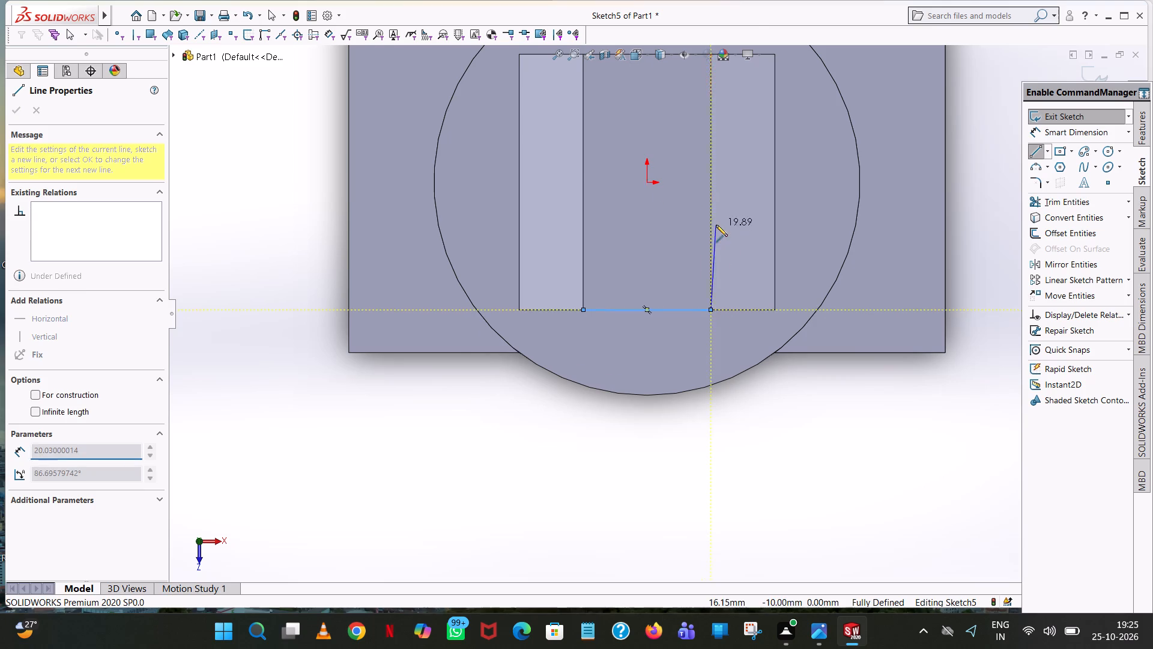
pyautogui.scroll(5, 716, 225)
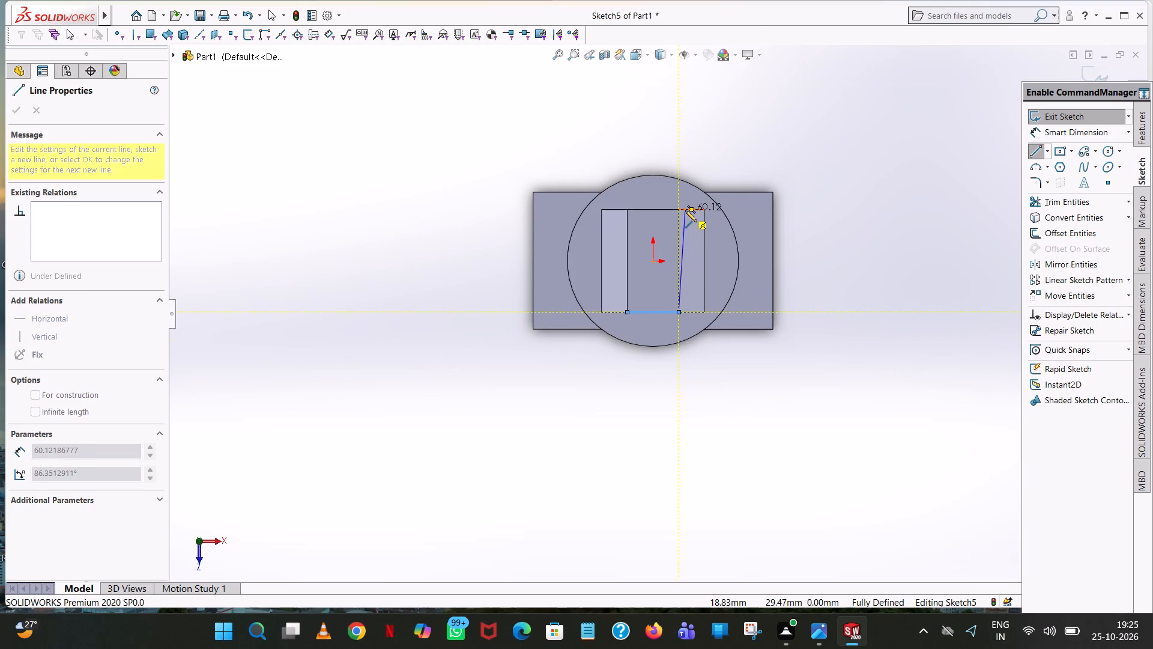
pyautogui.scroll(-5, 685, 210)
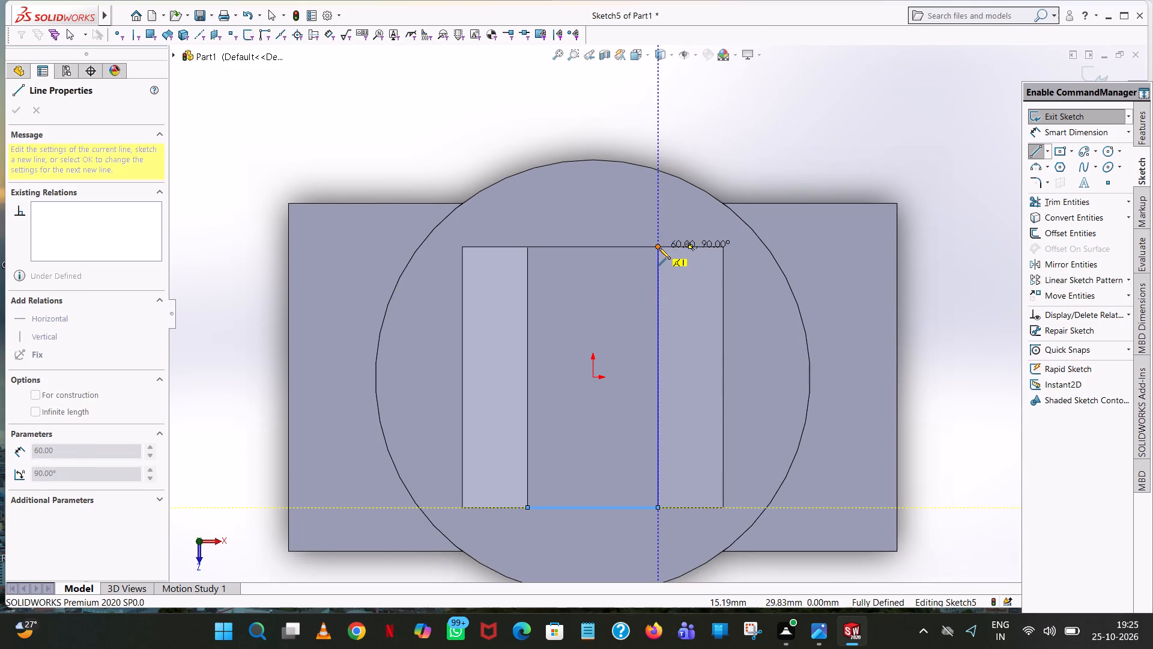
pyautogui.click(659, 248)
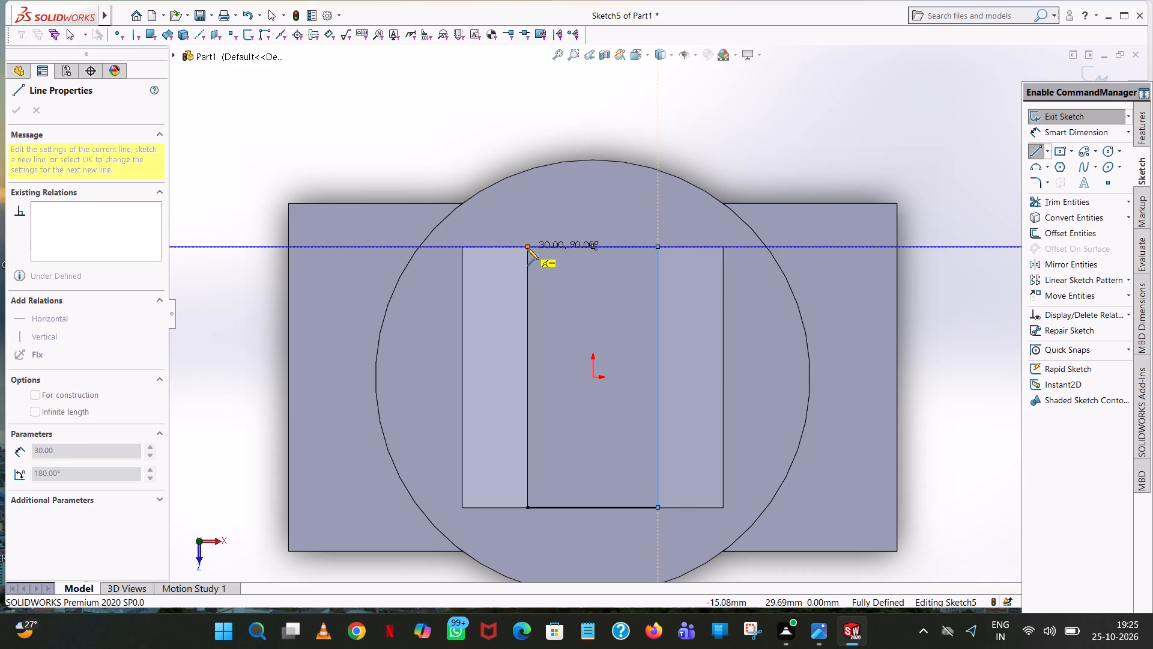
pyautogui.click(527, 246)
pyautogui.click(527, 507)
pyautogui.rightClick(527, 507)
pyautogui.click(564, 517)
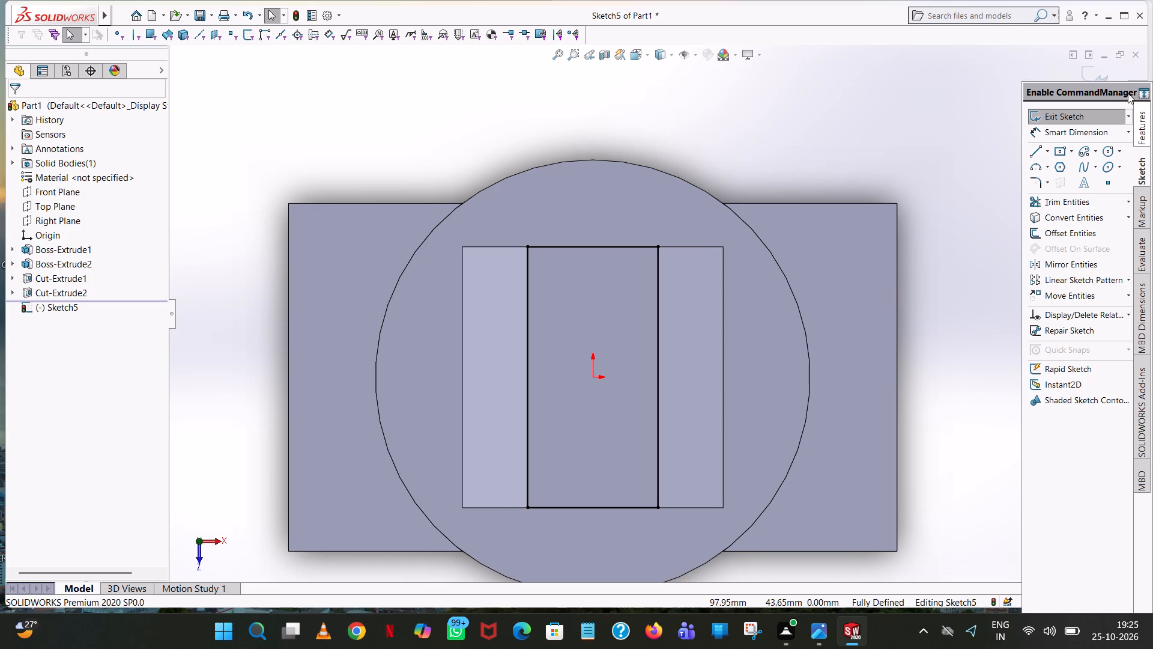
# Cut-extrude the 30 x 60 mm rectangle to a blind depth of 34 mm down into the cylinder.
pyautogui.click(1137, 133)
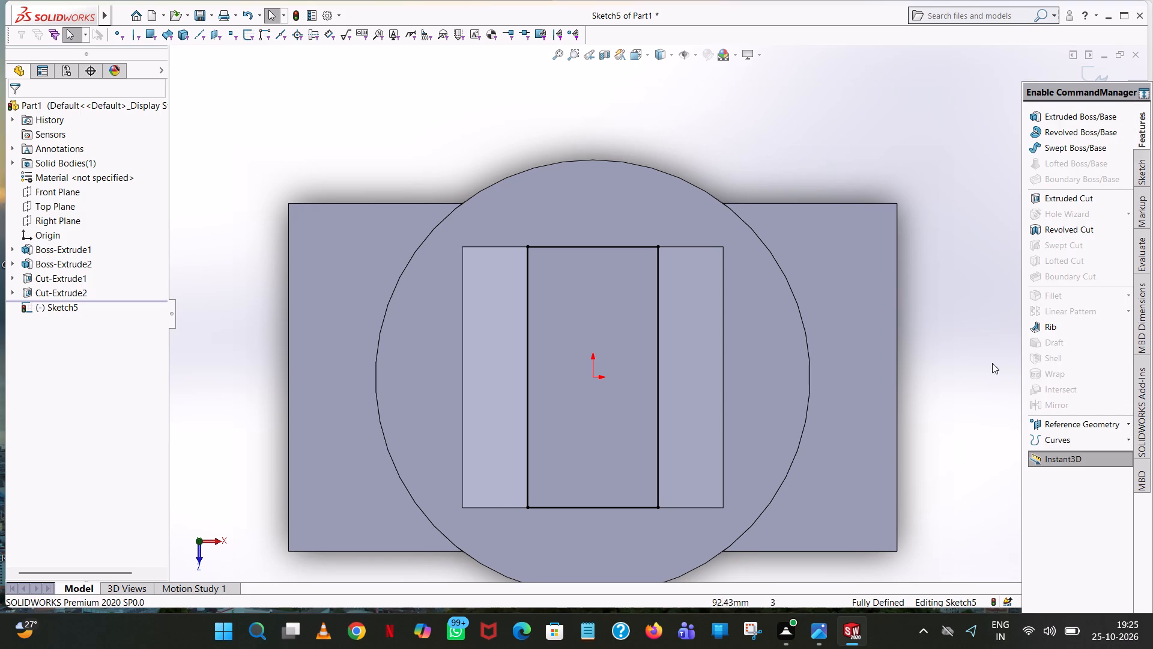
pyautogui.moveTo(949, 351); pyautogui.dragTo(947, 130, button='middle')
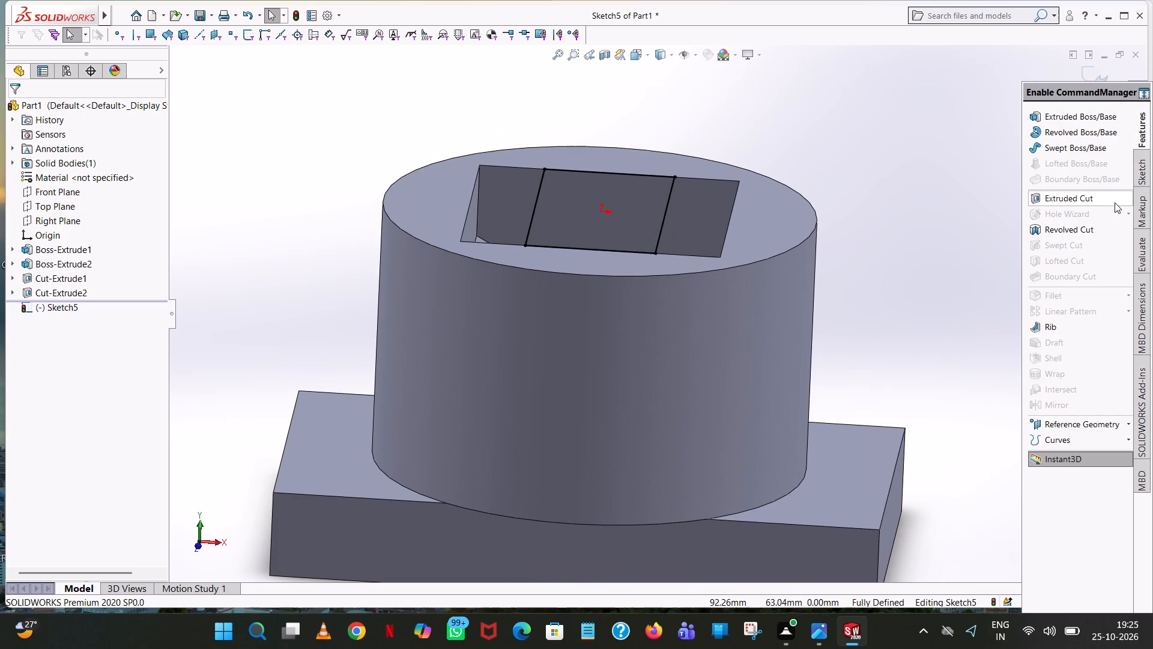
pyautogui.click(1104, 202)
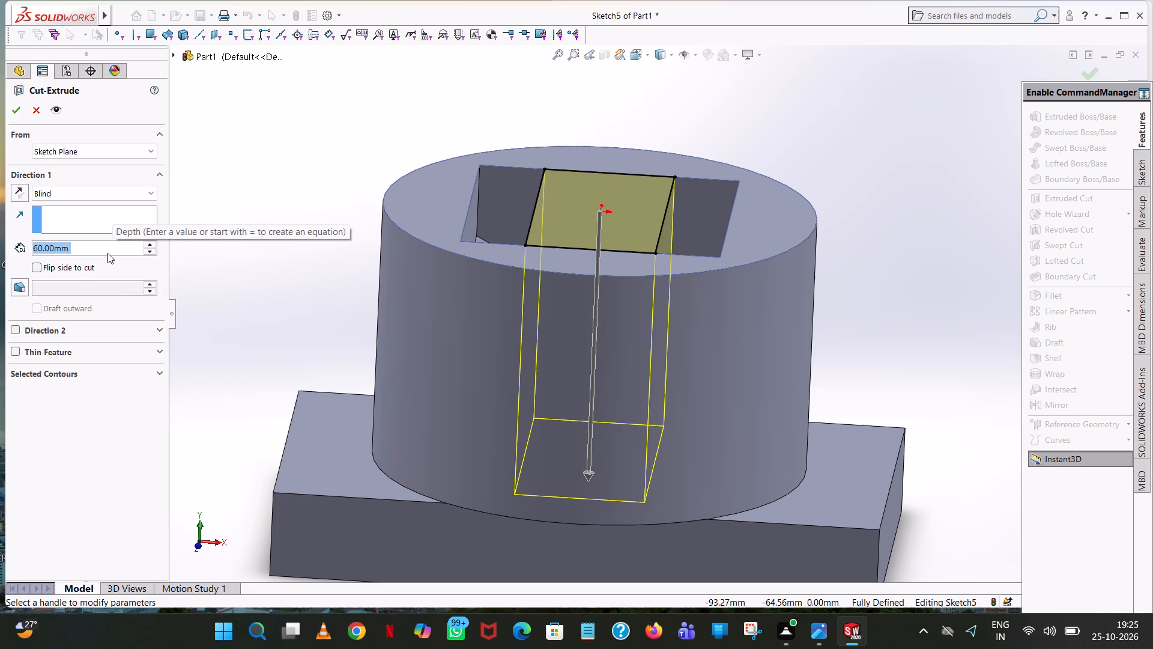
pyautogui.write('34')
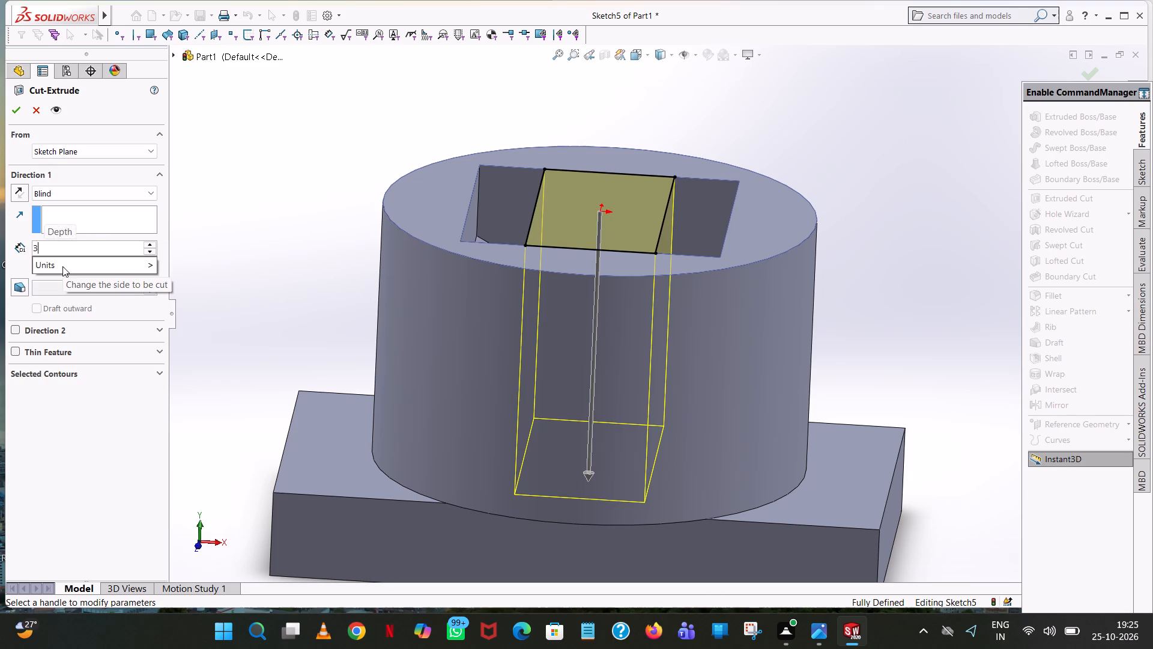
pyautogui.press('Return')
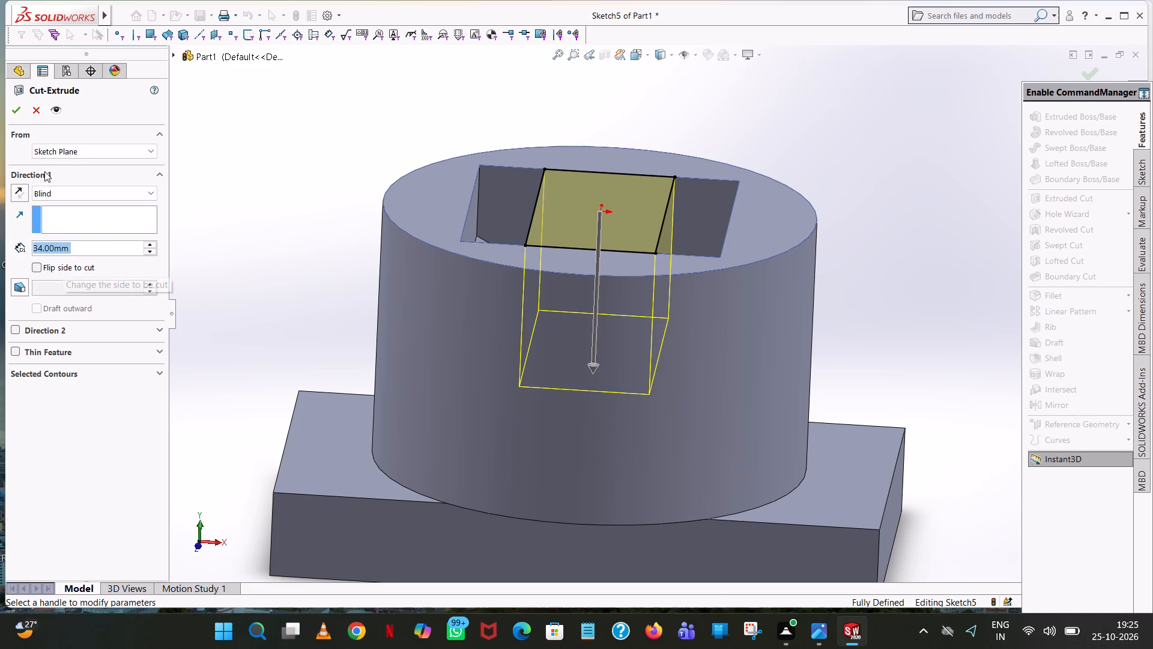
pyautogui.click(11, 114)
pyautogui.click(272, 131)
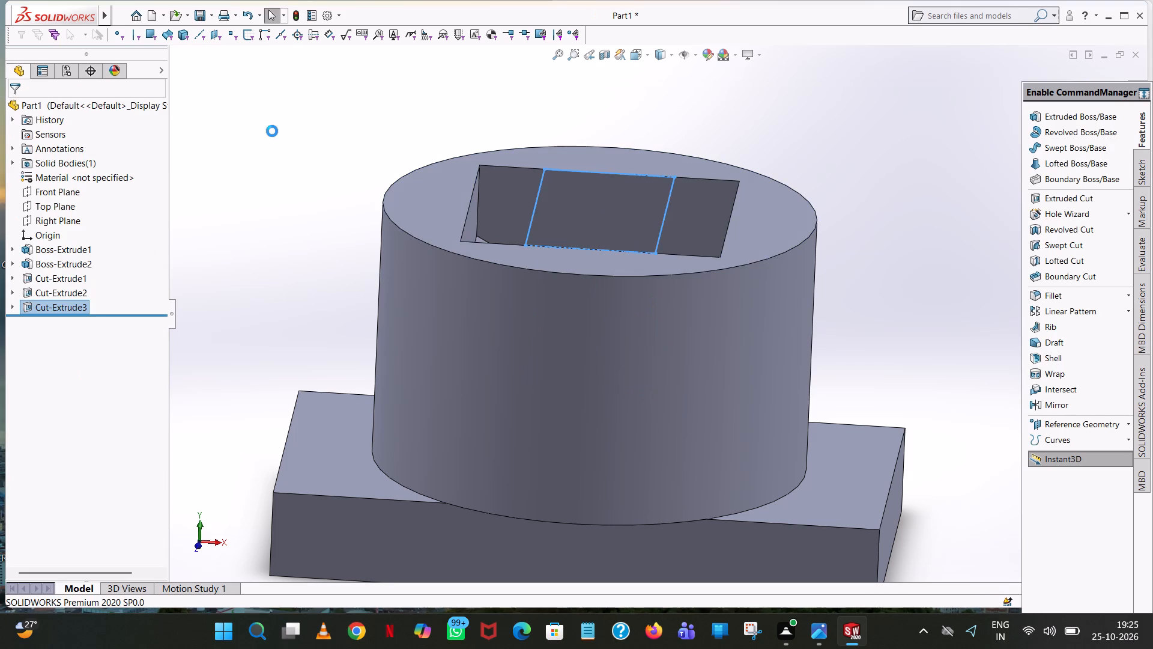
# Start another extruded-cut sketch on the cylinder's top face and draw a 10 mm horizontal line from the origin.
pyautogui.moveTo(273, 131); pyautogui.dragTo(297, 292, button='middle')
pyautogui.scroll(1, 289, 197)
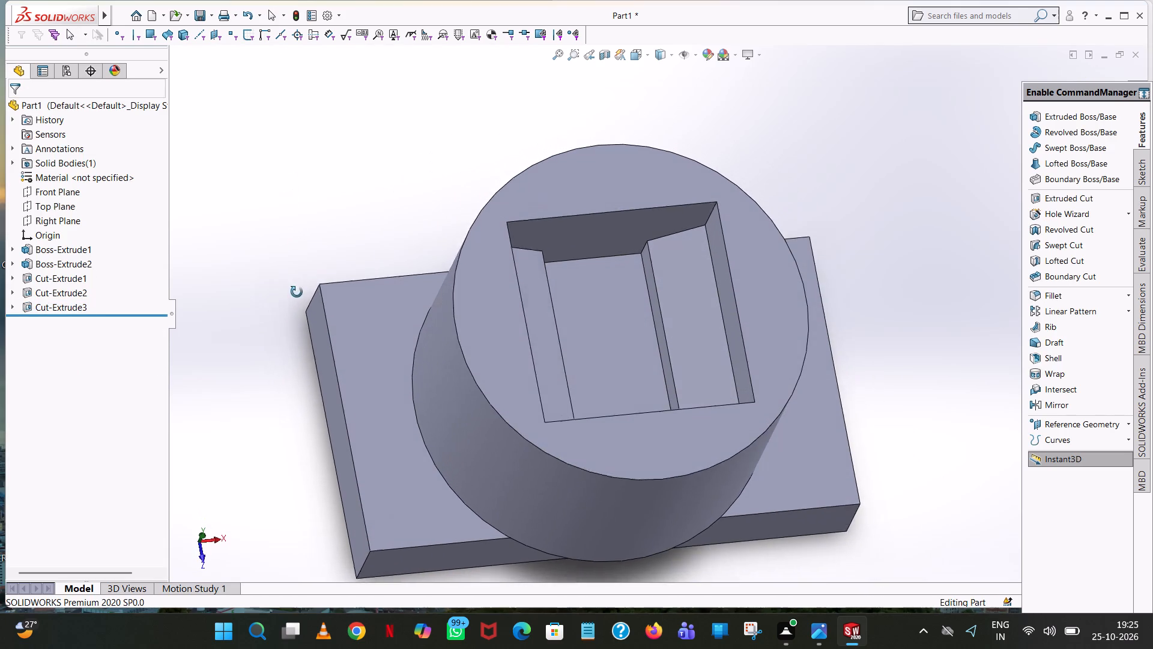
pyautogui.moveTo(297, 292); pyautogui.dragTo(292, 305, button='middle')
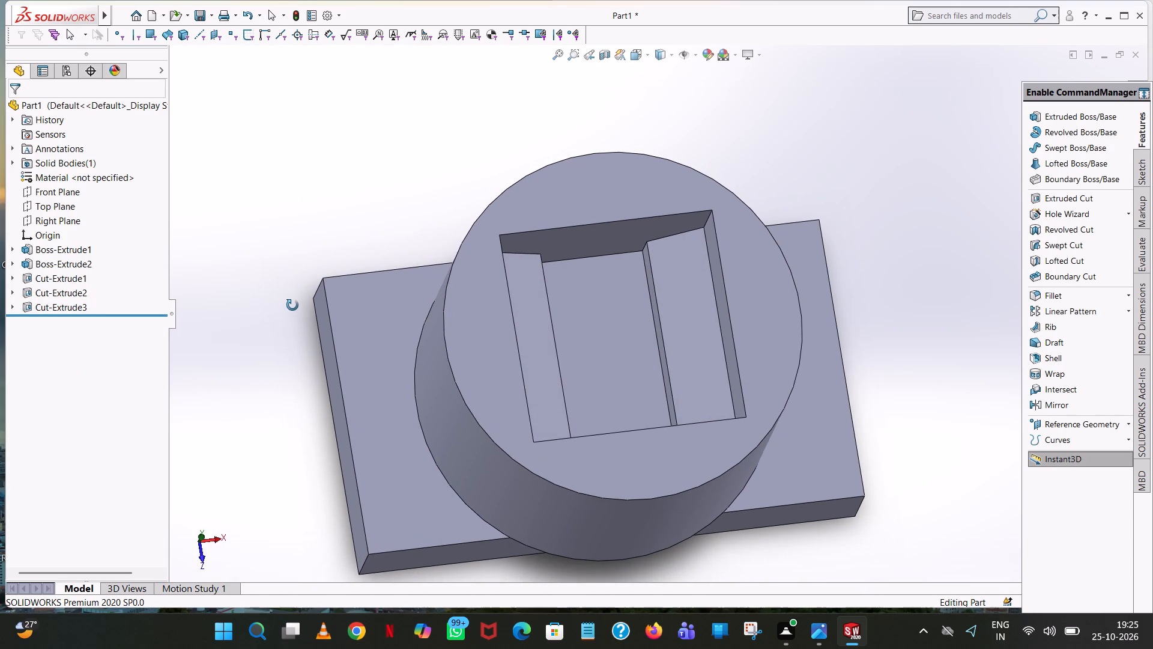
pyautogui.moveTo(292, 305); pyautogui.dragTo(274, 249, button='middle')
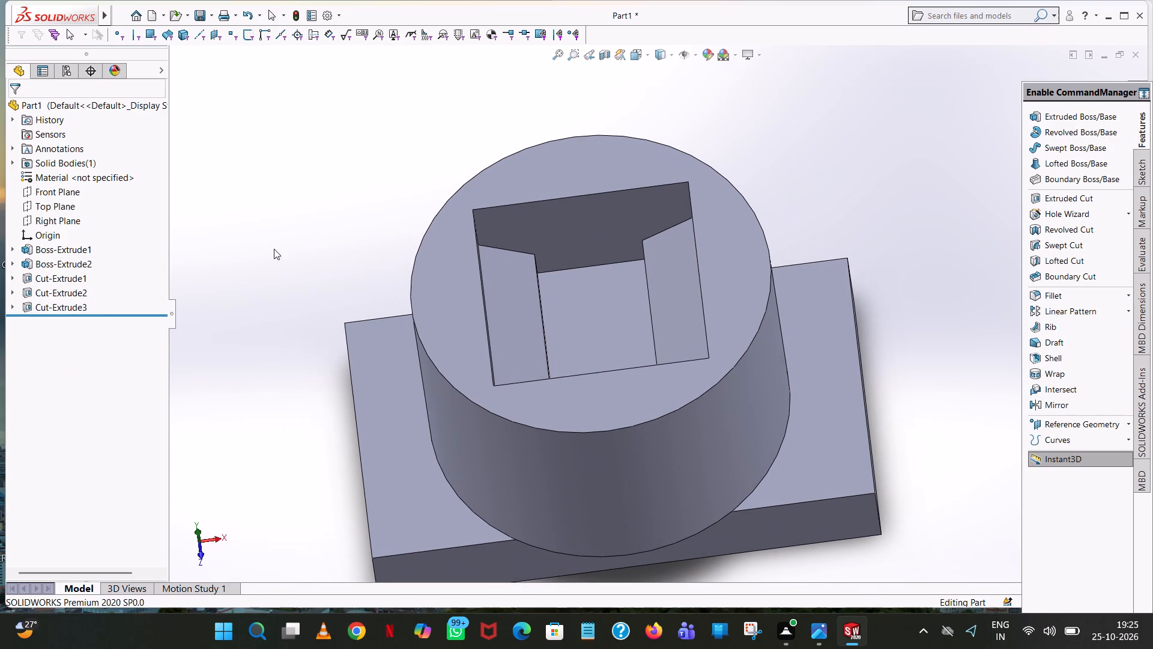
pyautogui.scroll(1, 276, 240)
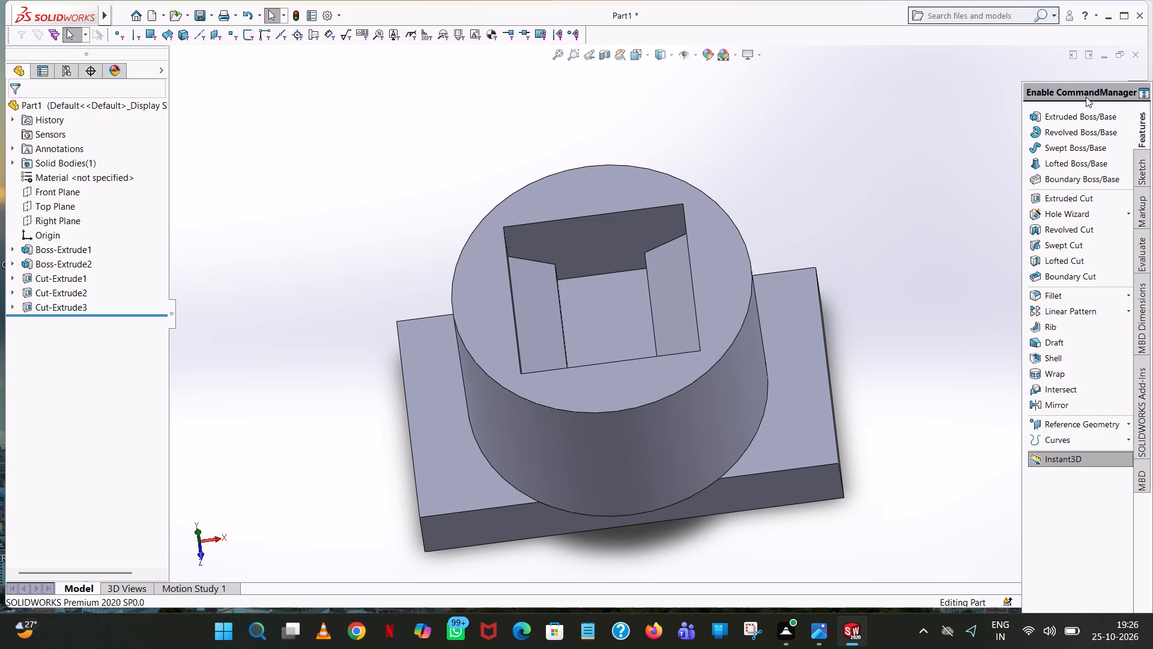
pyautogui.click(1083, 206)
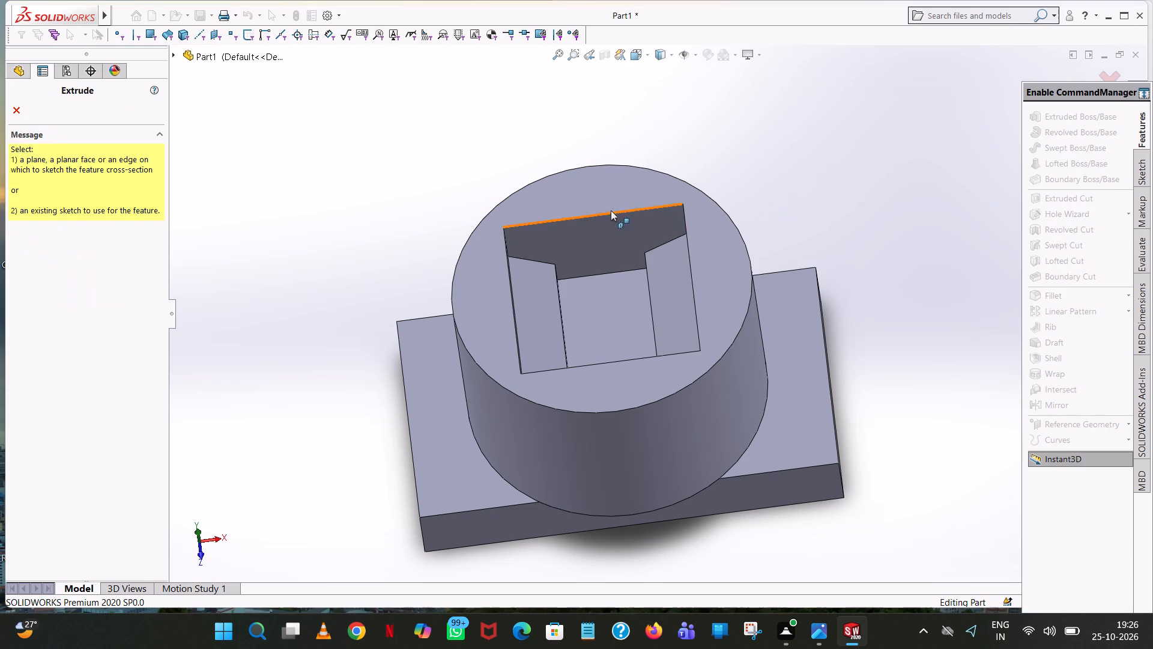
pyautogui.click(591, 198)
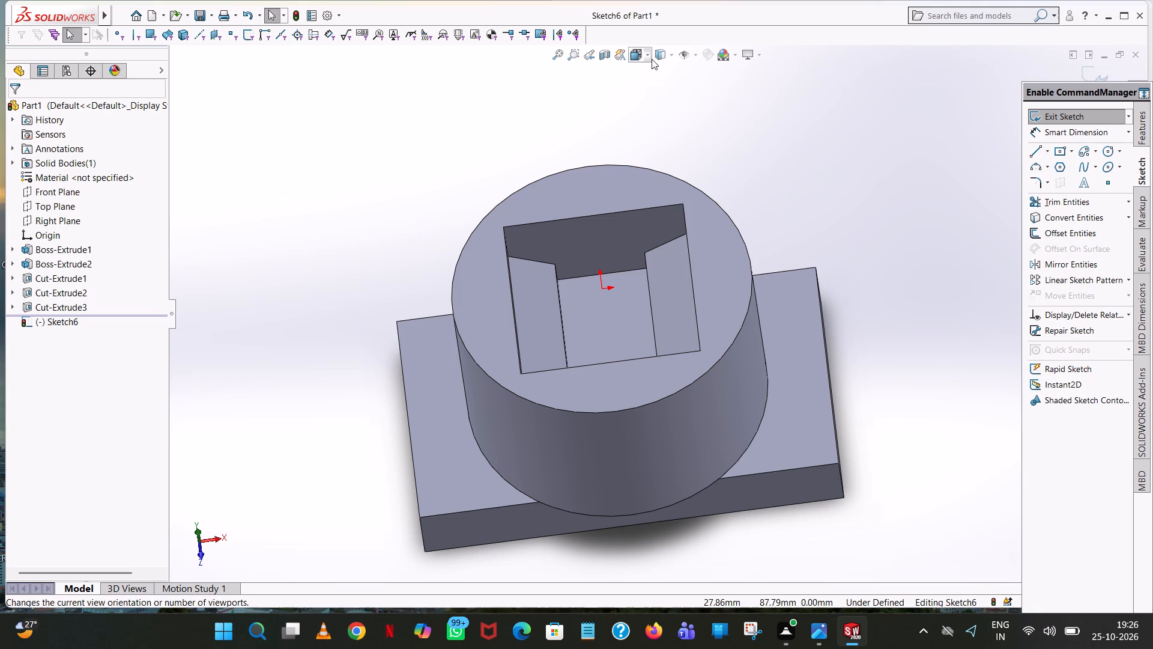
pyautogui.click(648, 58)
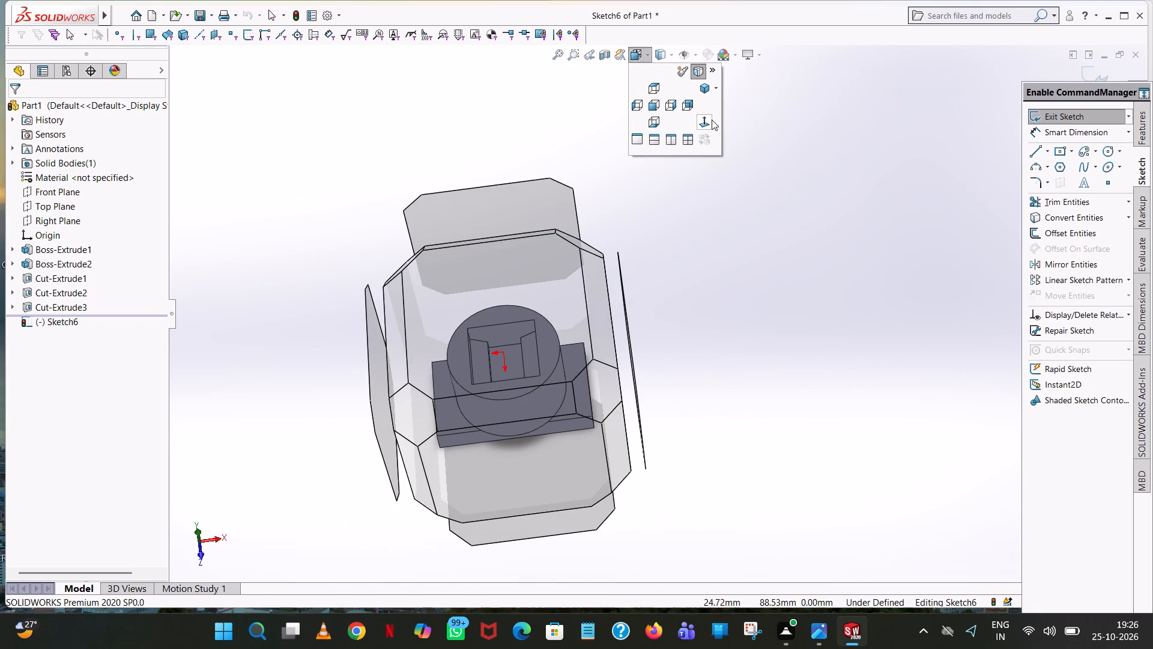
pyautogui.click(712, 120)
pyautogui.click(1038, 152)
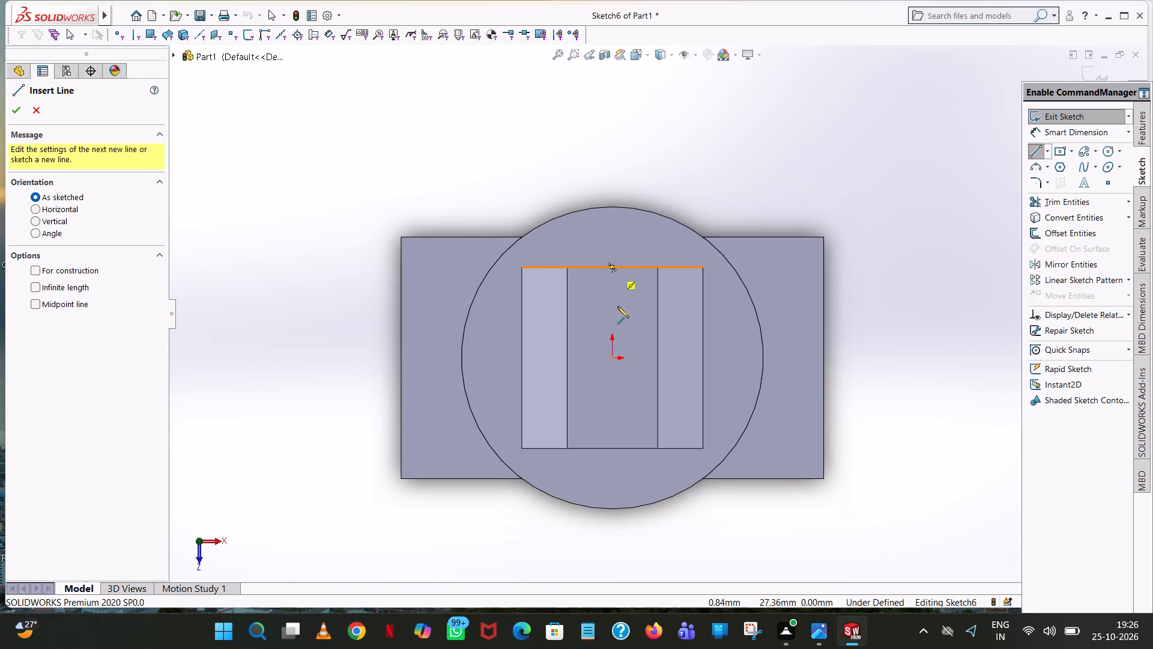
pyautogui.click(612, 358)
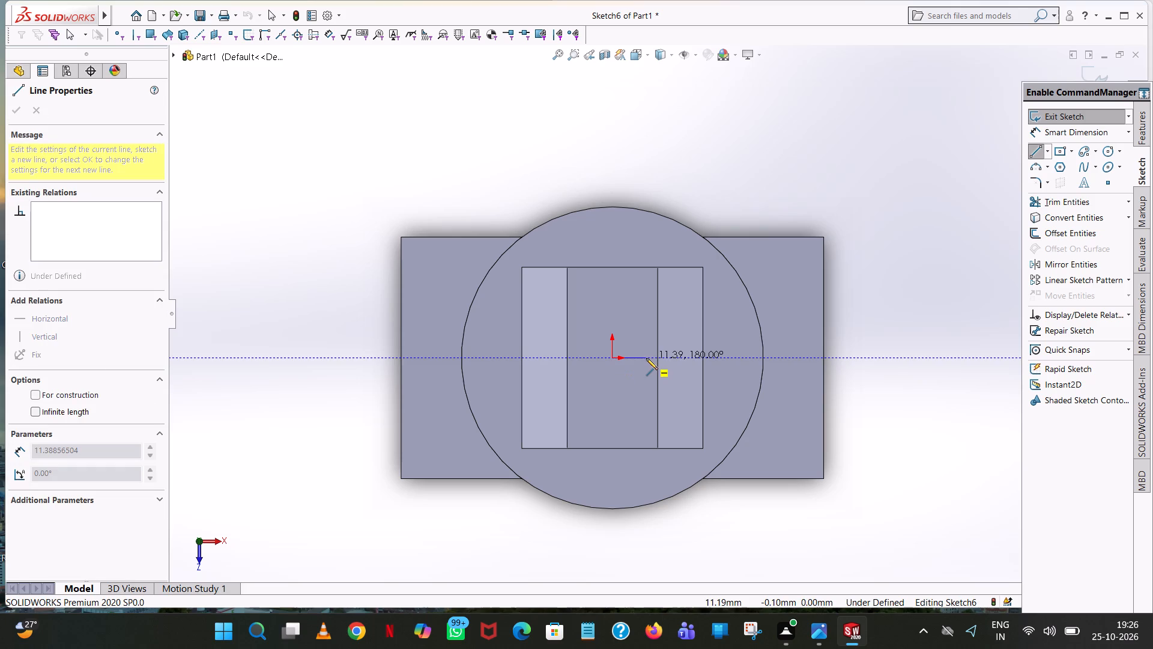
pyautogui.click(646, 358)
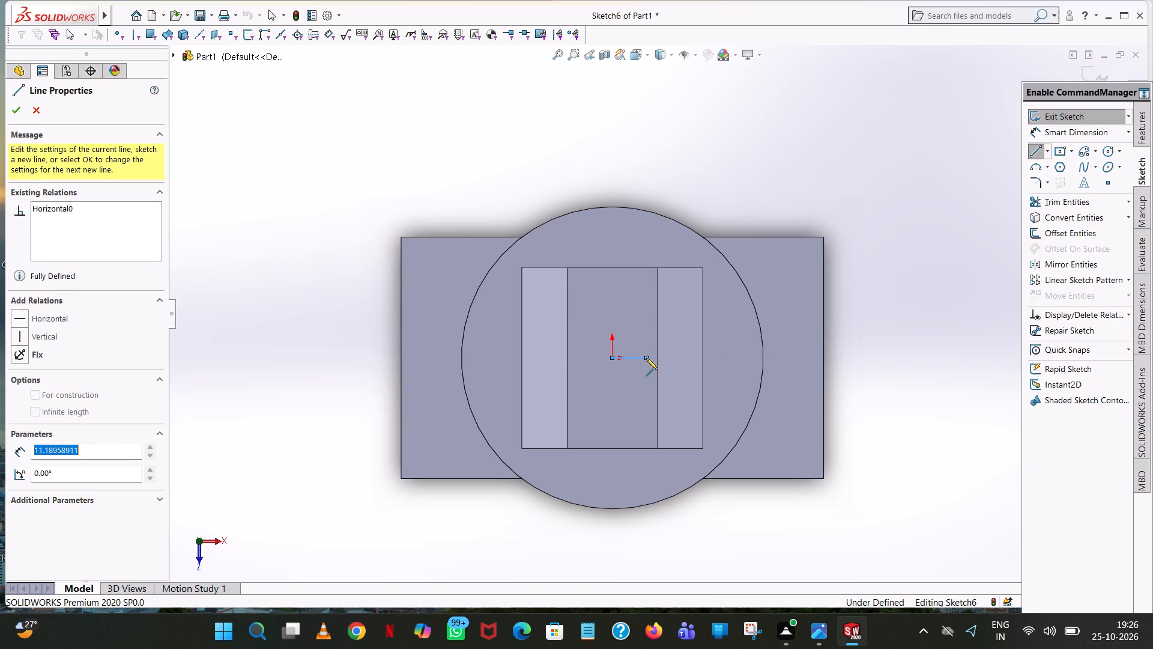
pyautogui.write('10')
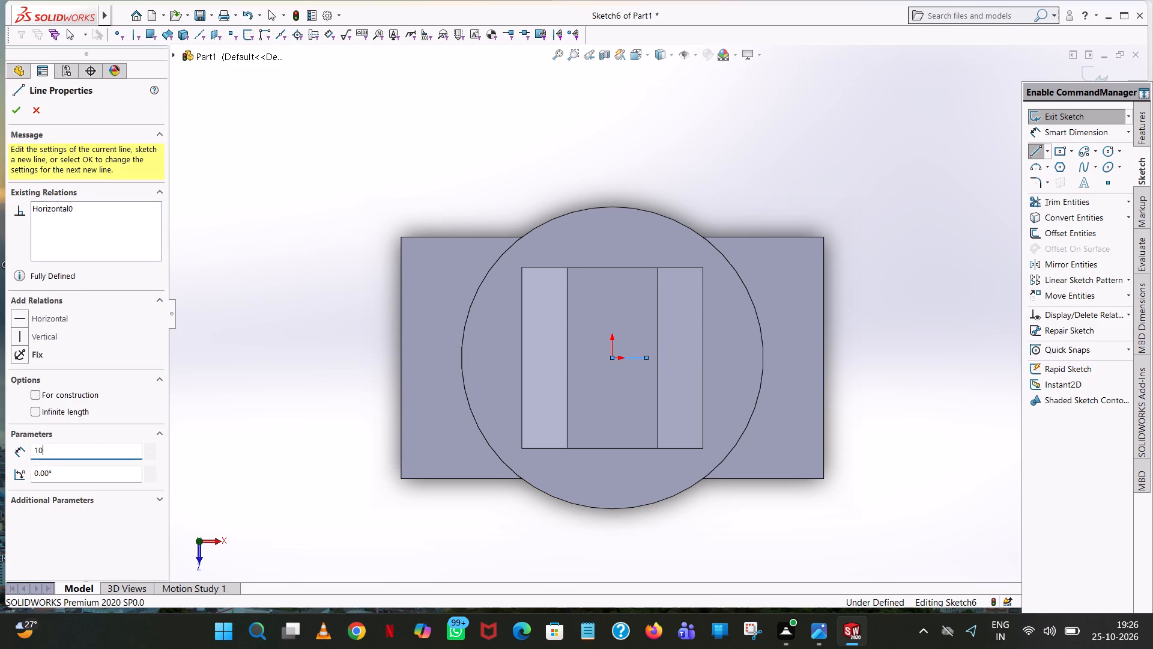
pyautogui.press('Return')
# Complete the closed rectangle across the cylinder, 20 mm wide and about 114 mm long, extending past the circle at both ends.
pyautogui.click(641, 526)
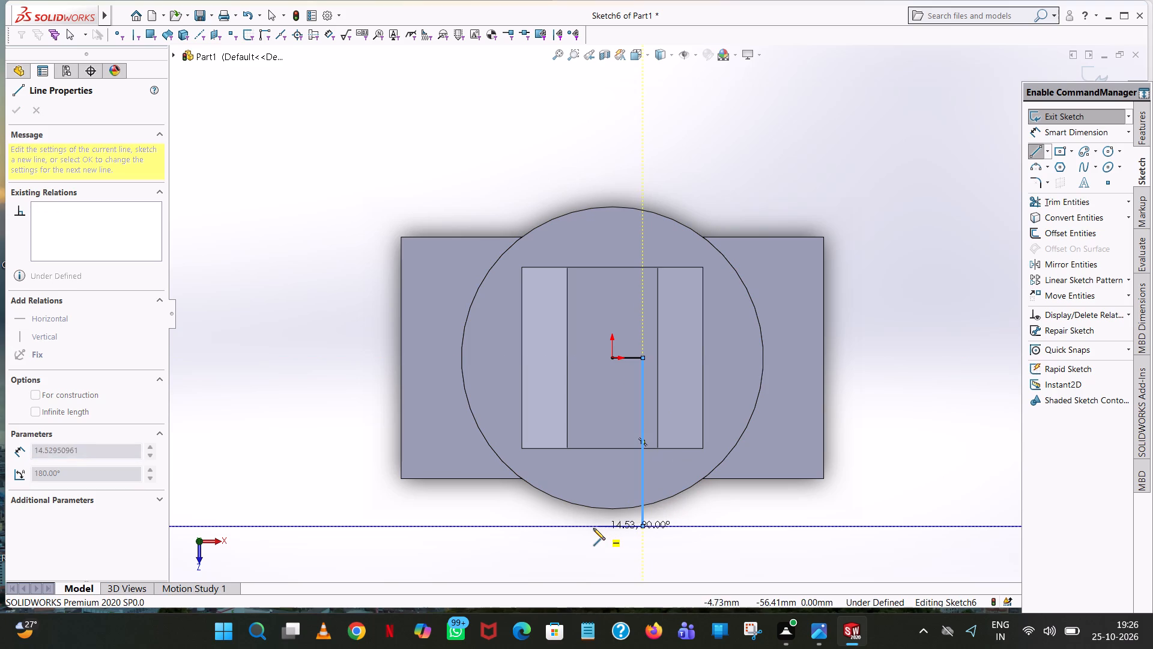
pyautogui.click(593, 528)
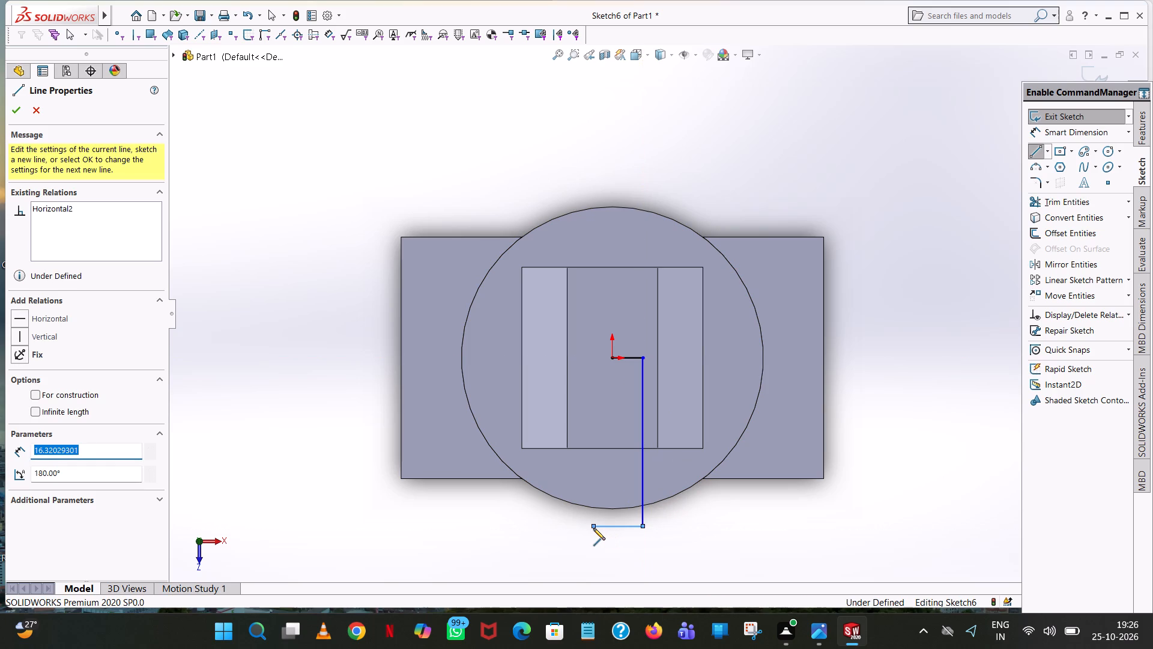
pyautogui.write('20')
pyautogui.press('Return')
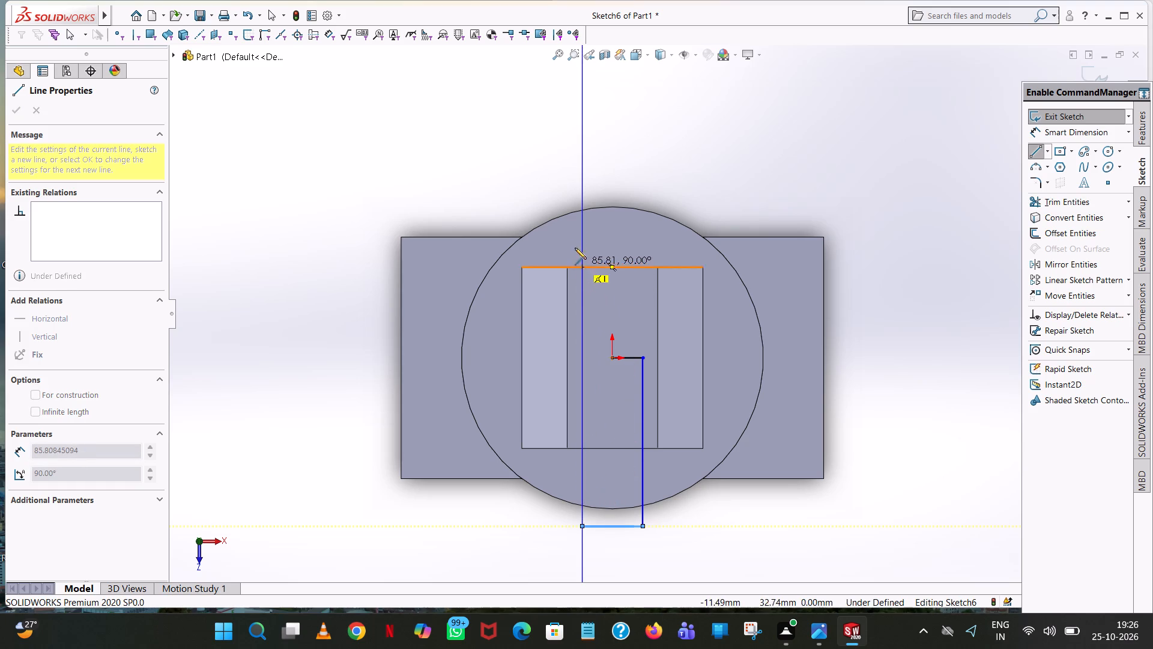
pyautogui.click(581, 181)
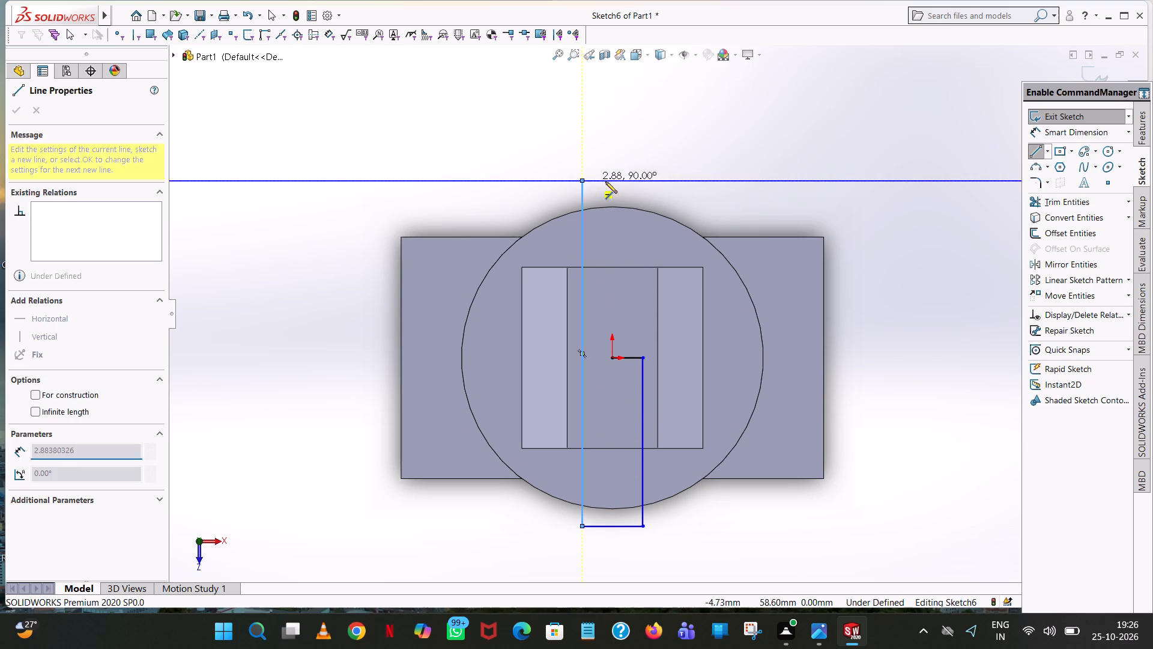
pyautogui.click(641, 180)
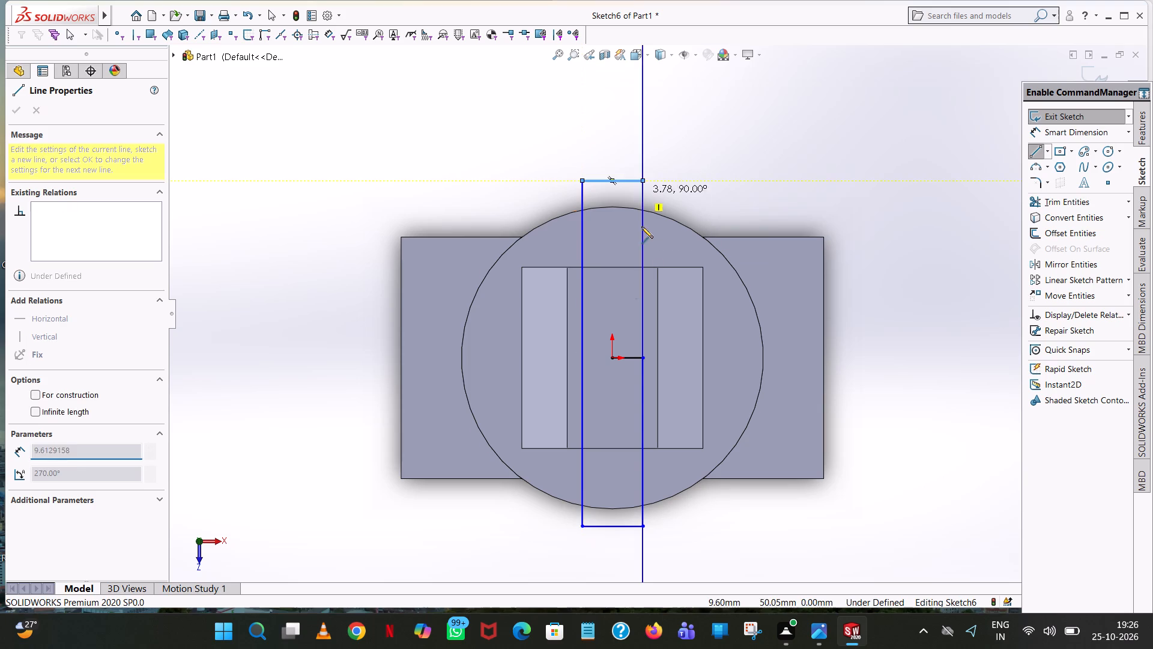
pyautogui.click(643, 358)
pyautogui.rightClick(643, 358)
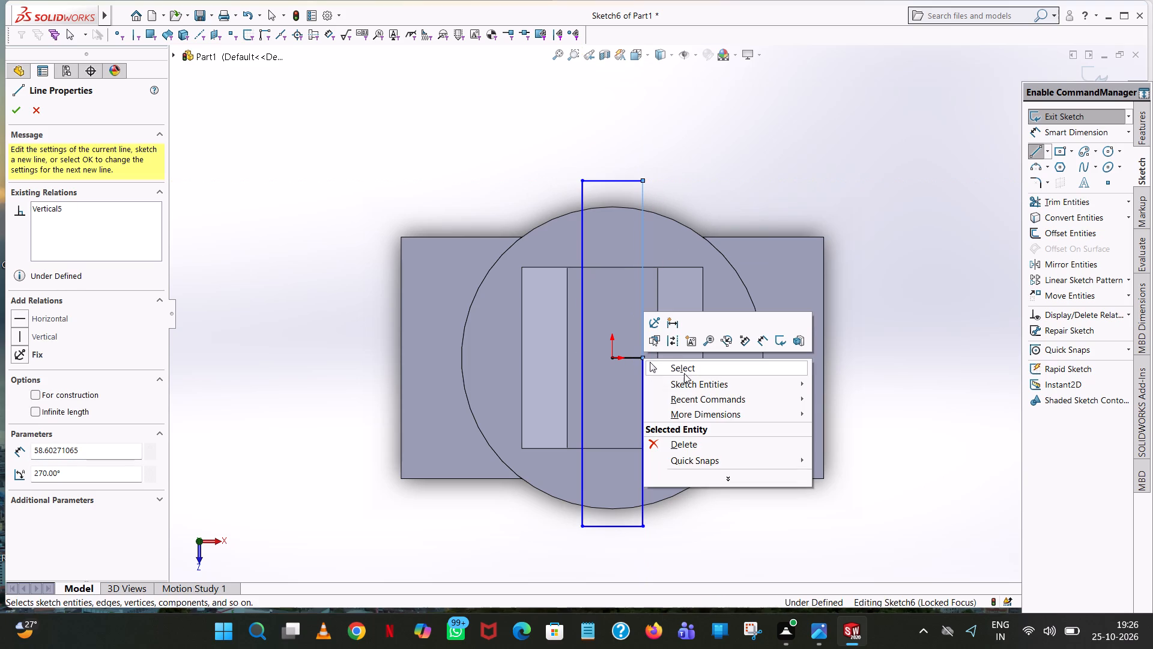
pyautogui.click(684, 373)
# Trim away the 10 mm horizontal line between the origin and the rectangle's long side.
pyautogui.click(1072, 204)
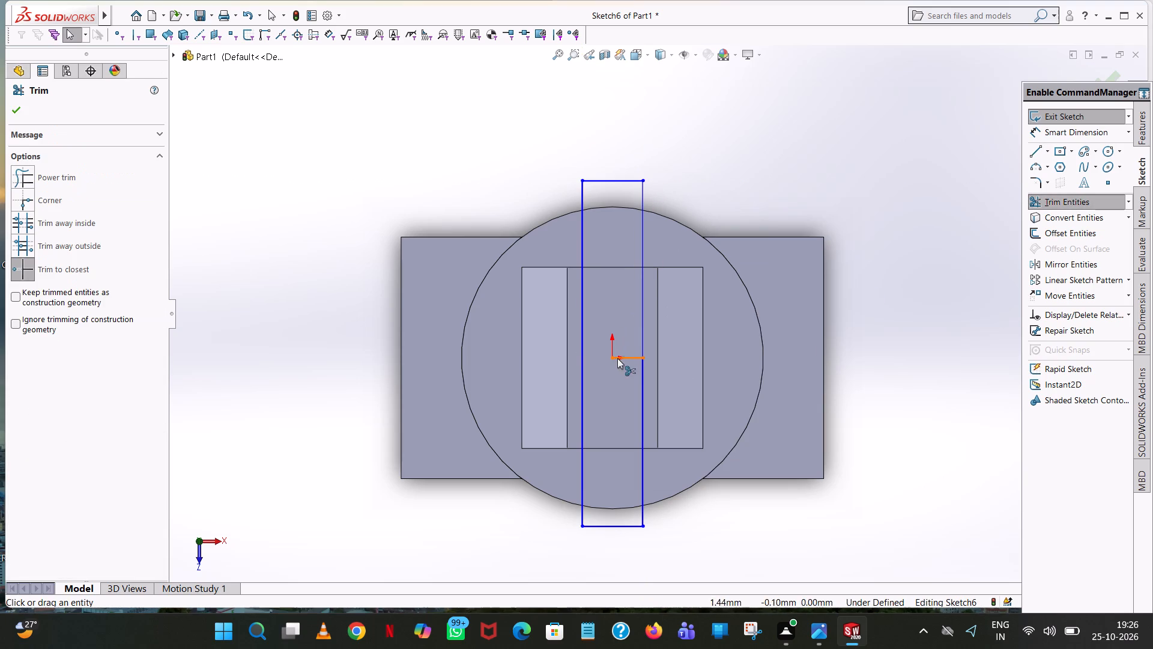
pyautogui.click(626, 359)
pyautogui.click(22, 106)
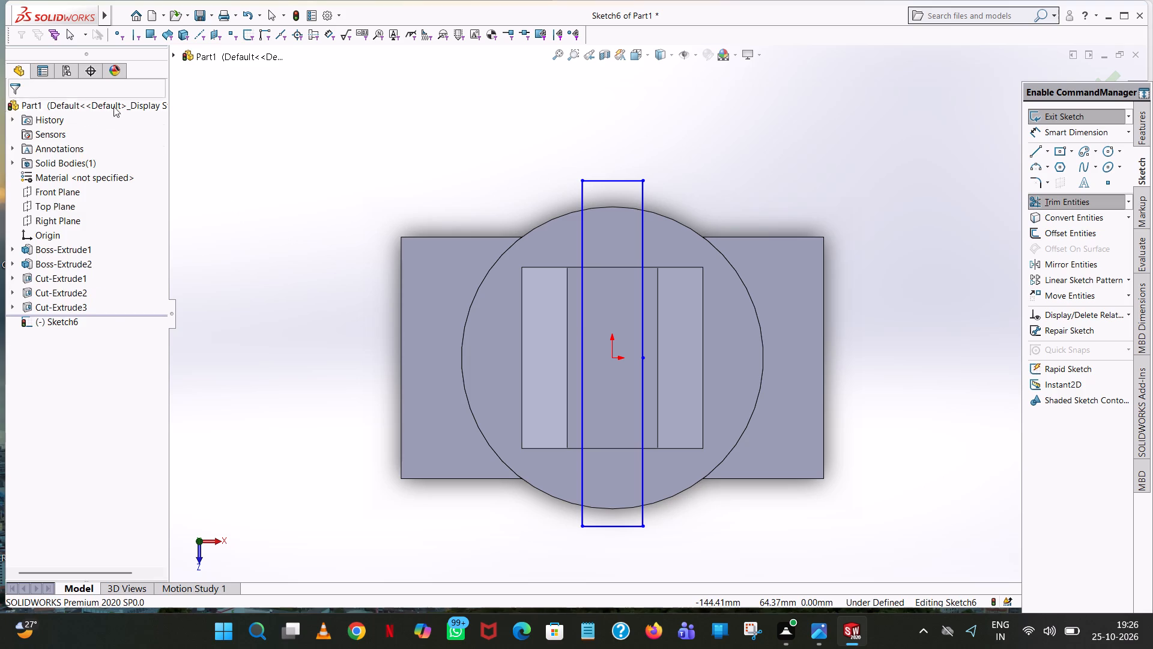
# Dimension the rectangle's overall length, the upper segment of its split long side, and its width.
pyautogui.click(1038, 131)
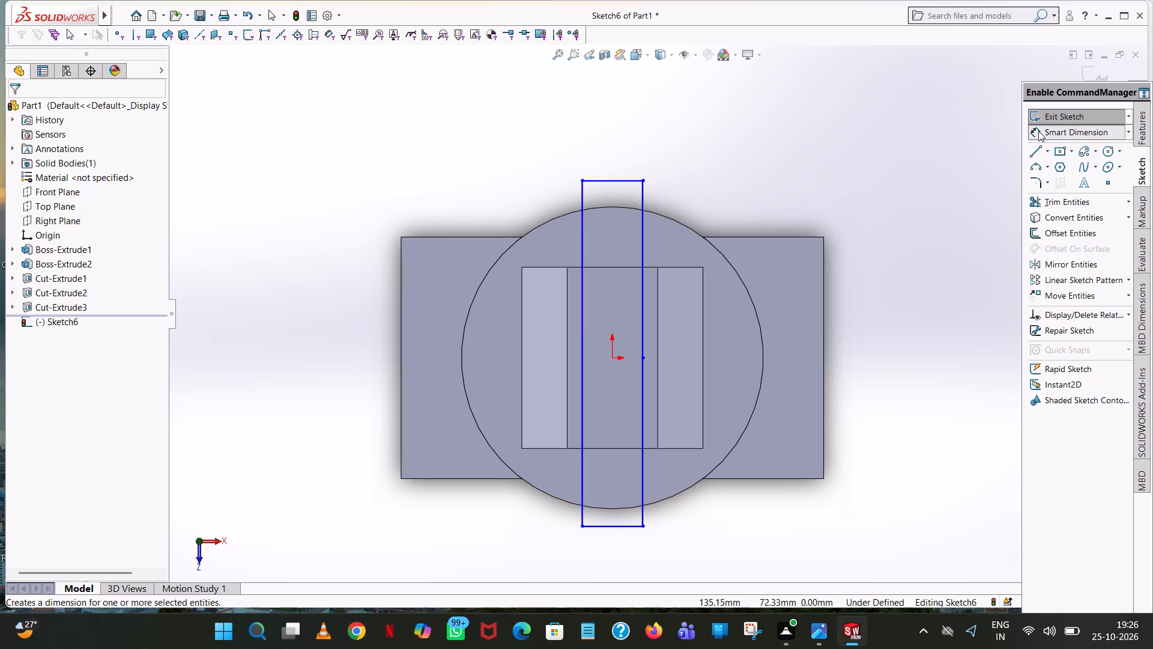
pyautogui.click(583, 180)
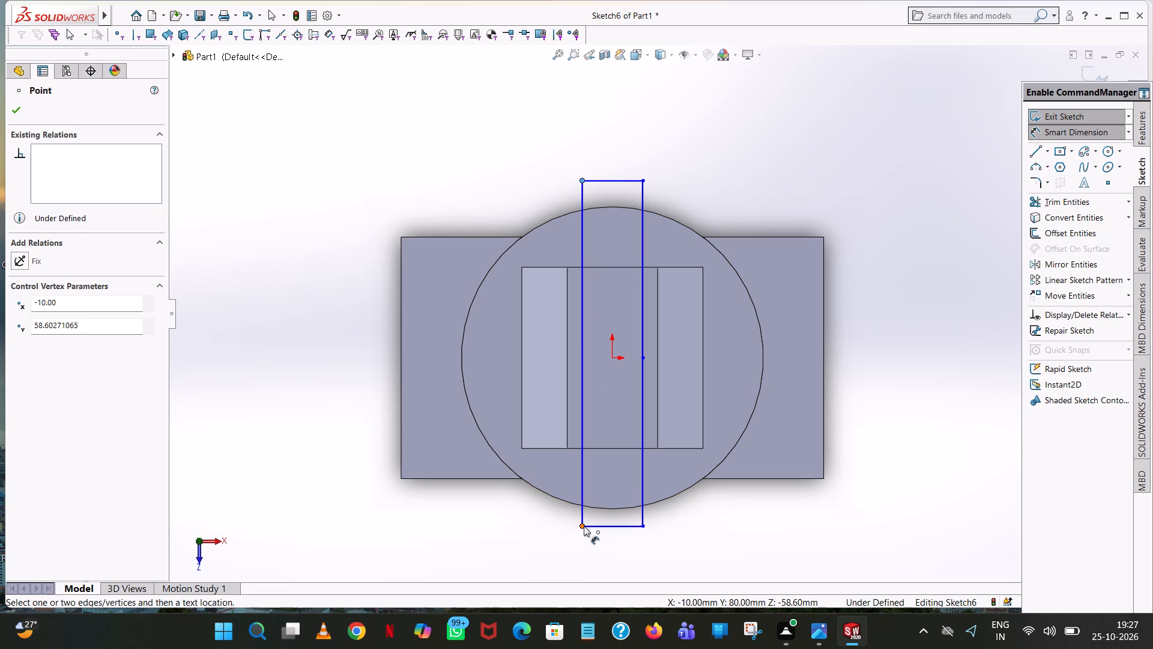
pyautogui.click(584, 526)
pyautogui.click(393, 484)
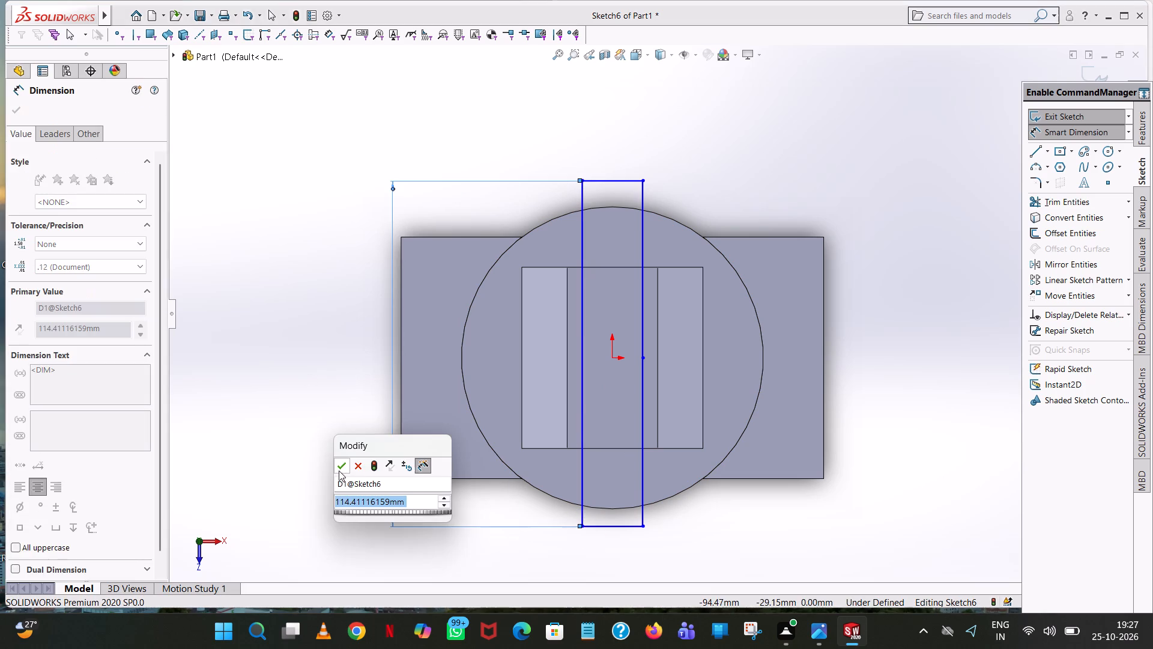
pyautogui.click(336, 465)
pyautogui.click(704, 124)
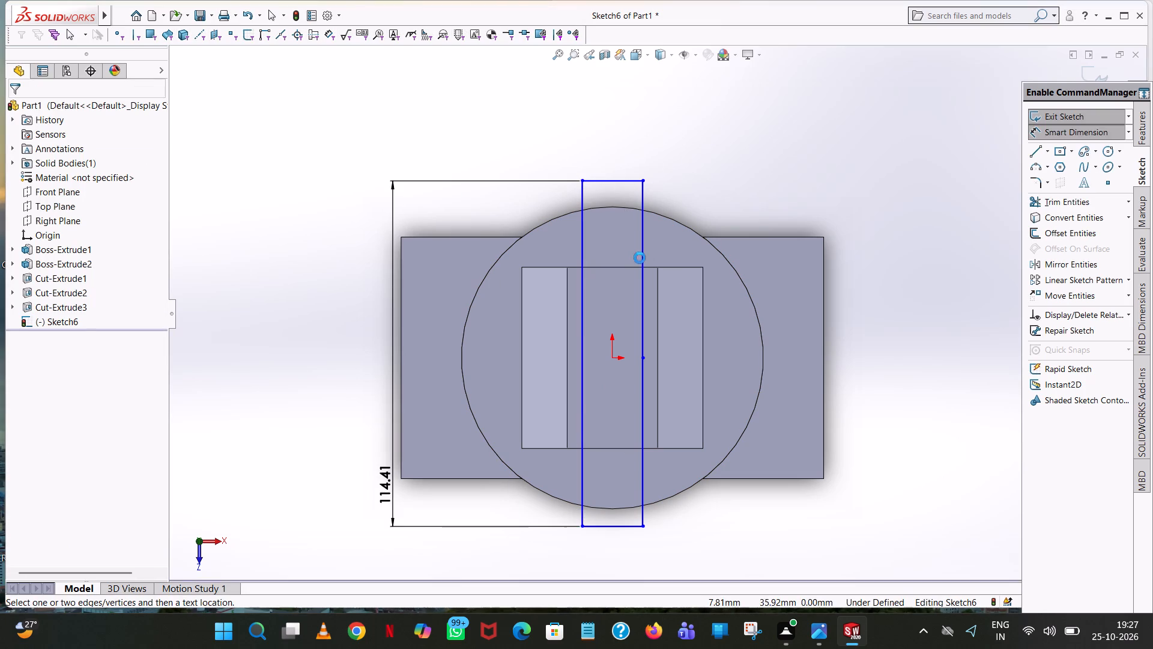
pyautogui.click(641, 260)
pyautogui.click(796, 261)
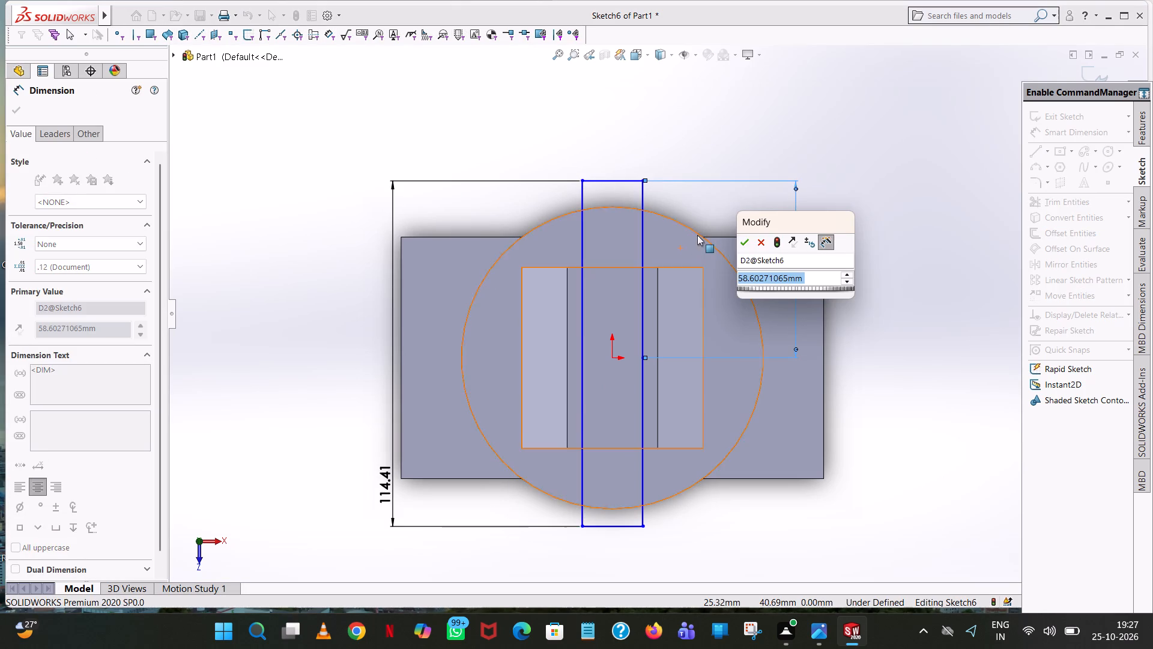
pyautogui.click(746, 239)
pyautogui.click(784, 107)
pyautogui.click(609, 183)
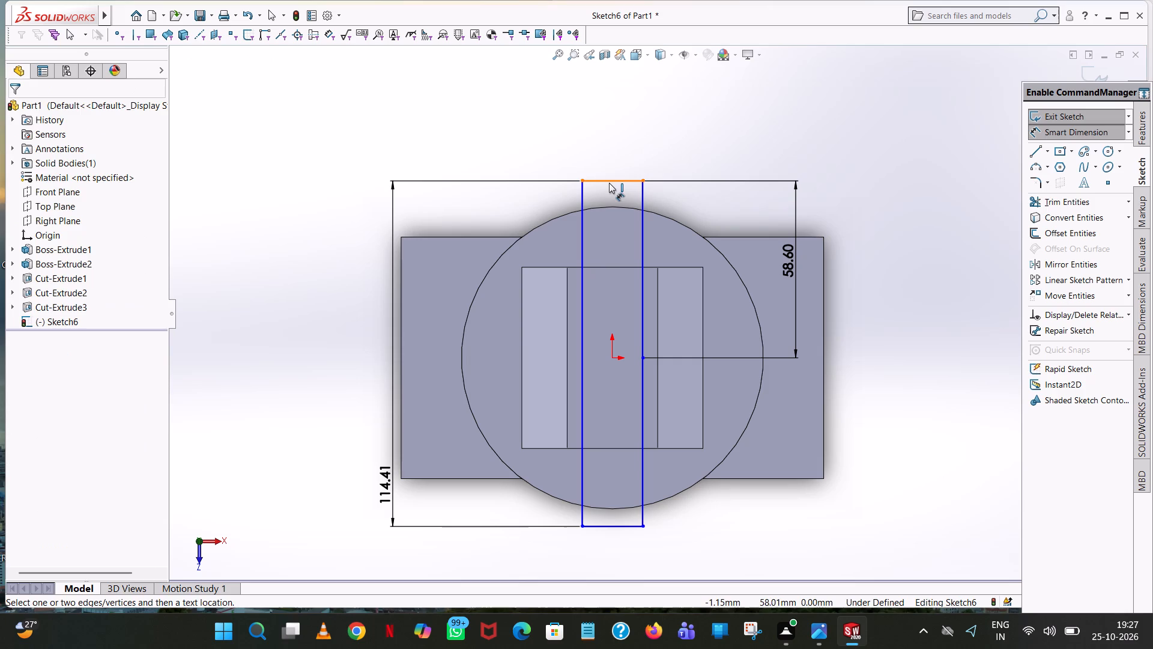
pyautogui.click(622, 136)
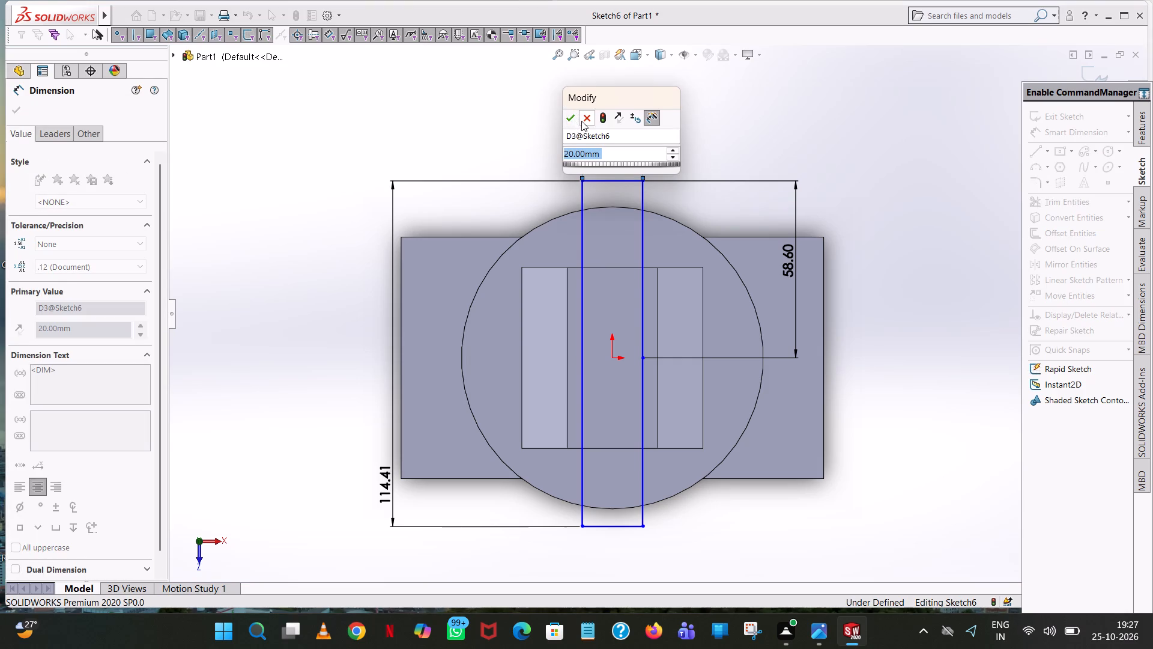
pyautogui.click(572, 115)
pyautogui.click(459, 115)
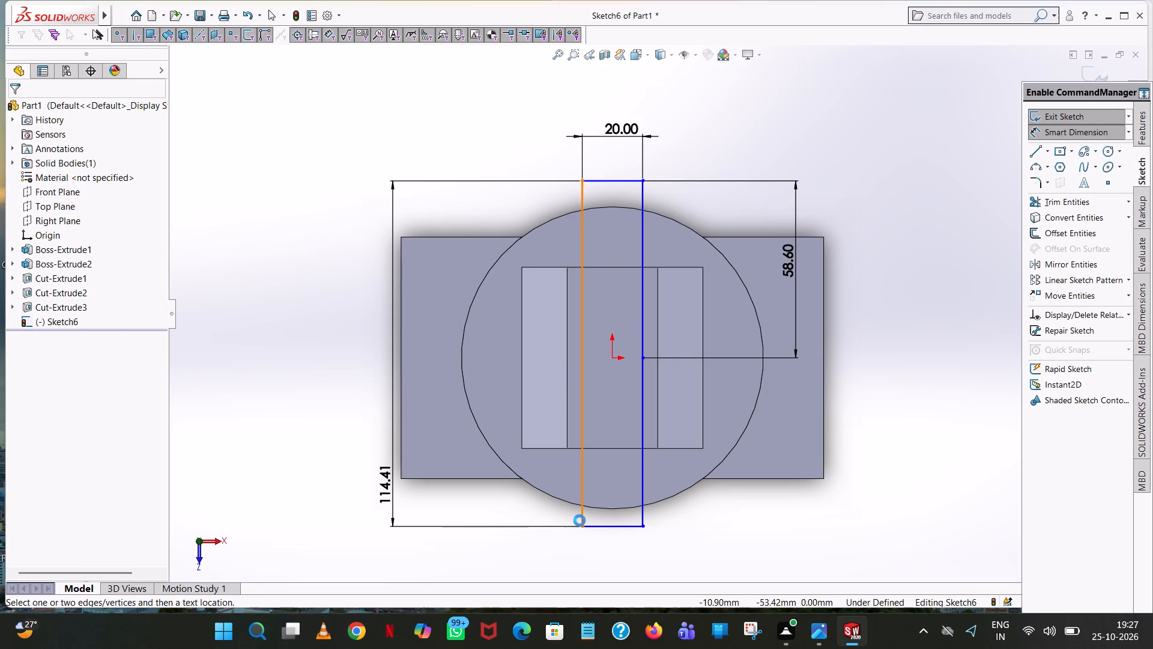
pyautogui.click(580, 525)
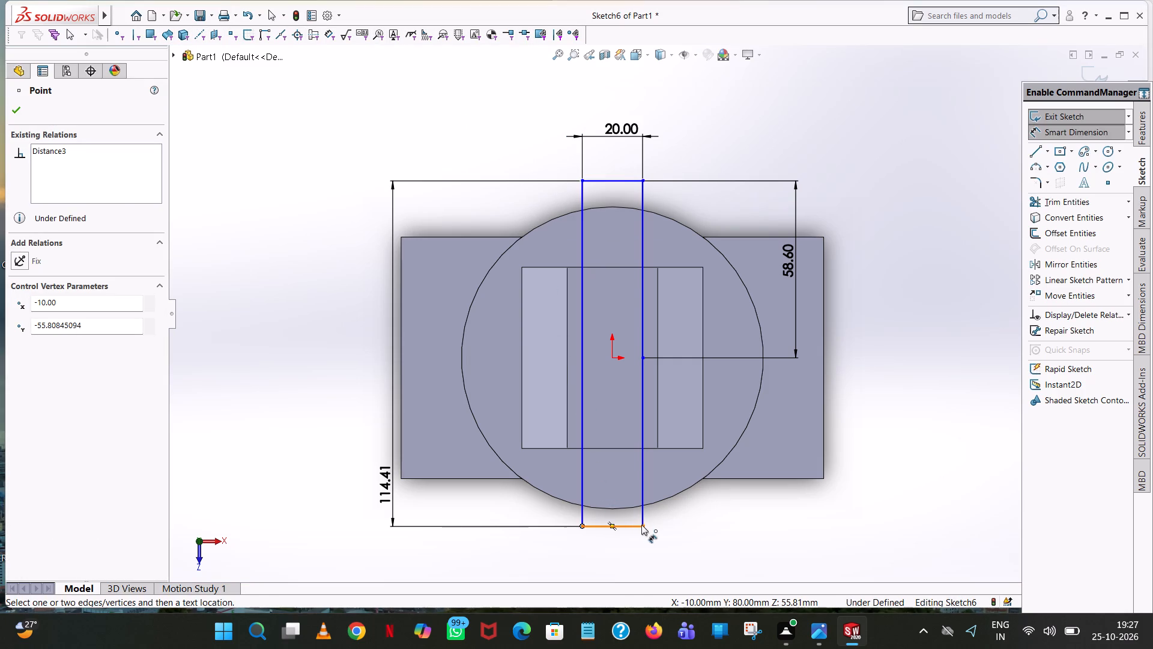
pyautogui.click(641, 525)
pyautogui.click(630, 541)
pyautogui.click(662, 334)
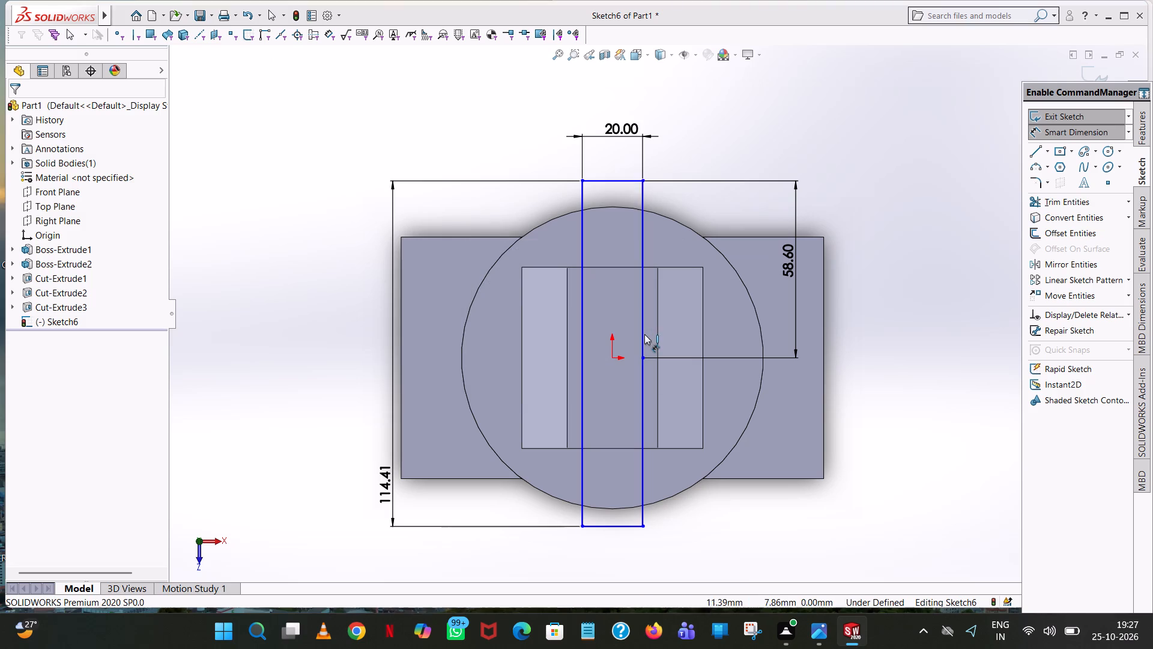
# Locate the rectangle with dimensions from the origin to its unsplit long side and to its upper short edge.
pyautogui.click(584, 357)
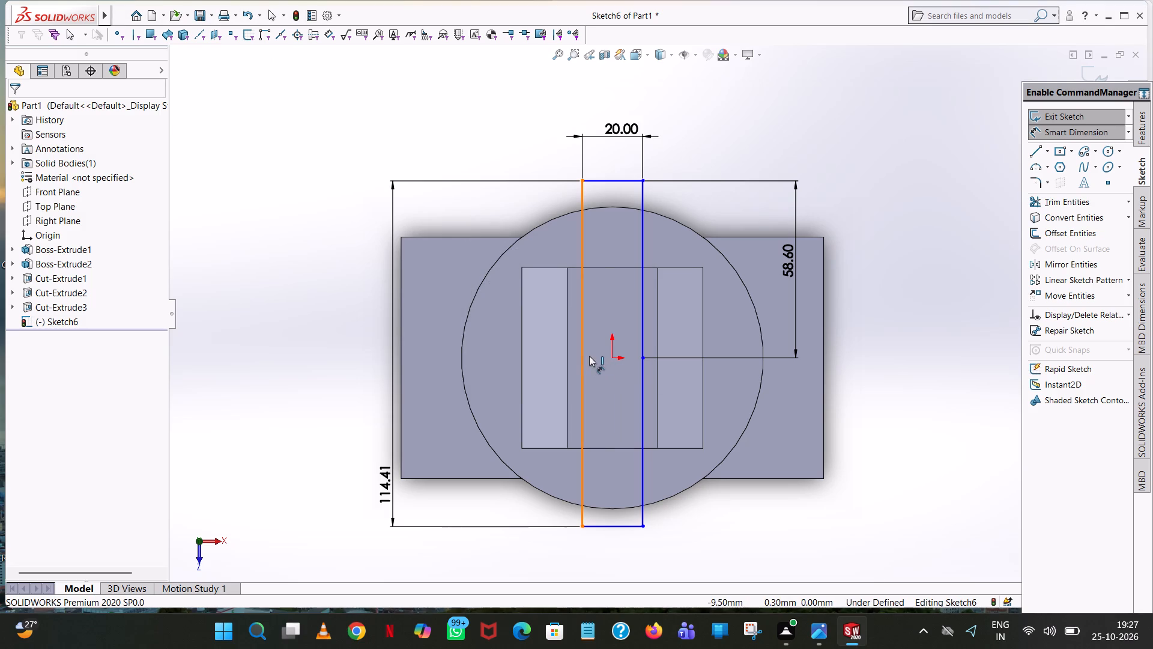
pyautogui.click(613, 355)
pyautogui.click(614, 561)
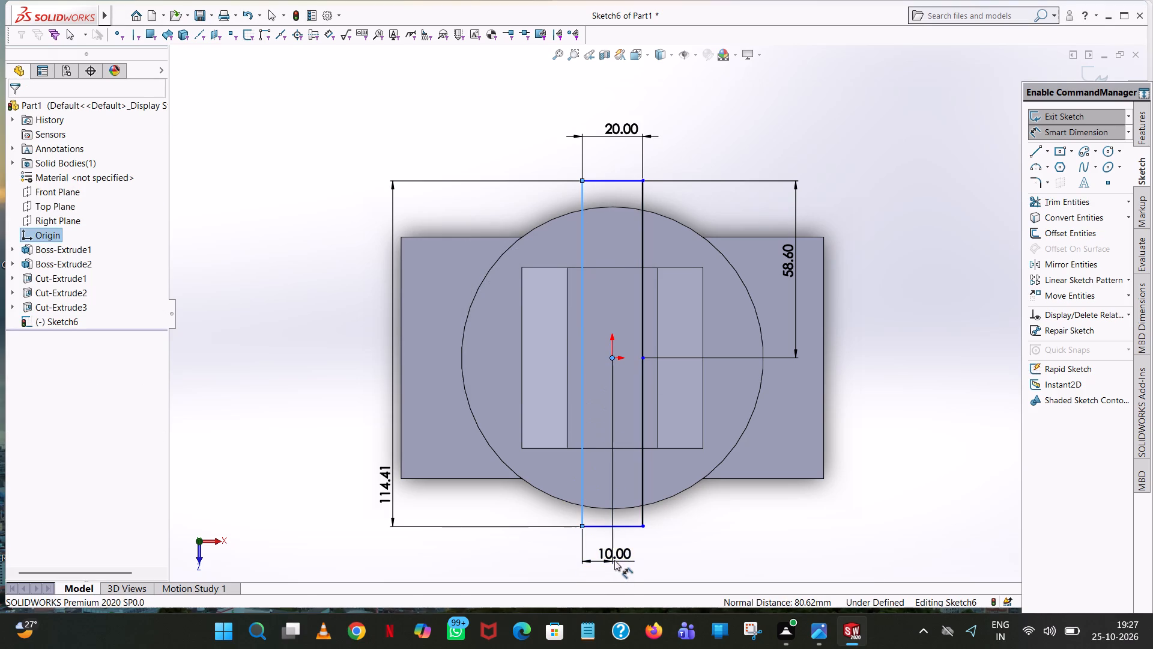
pyautogui.click(556, 546)
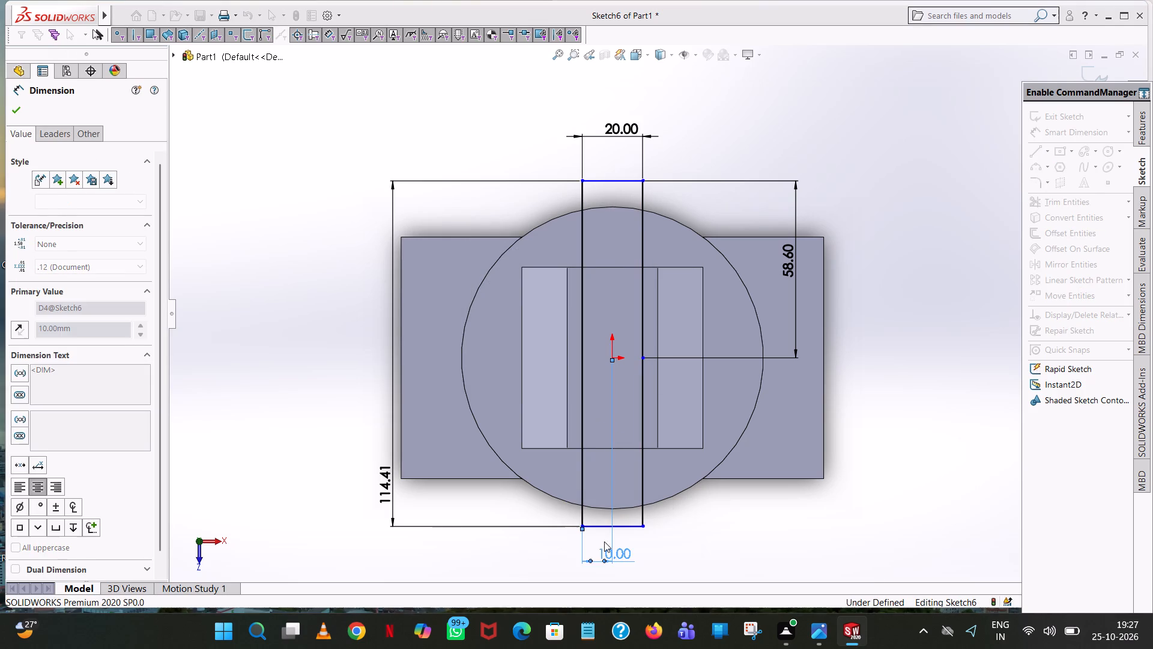
pyautogui.click(830, 511)
pyautogui.click(620, 181)
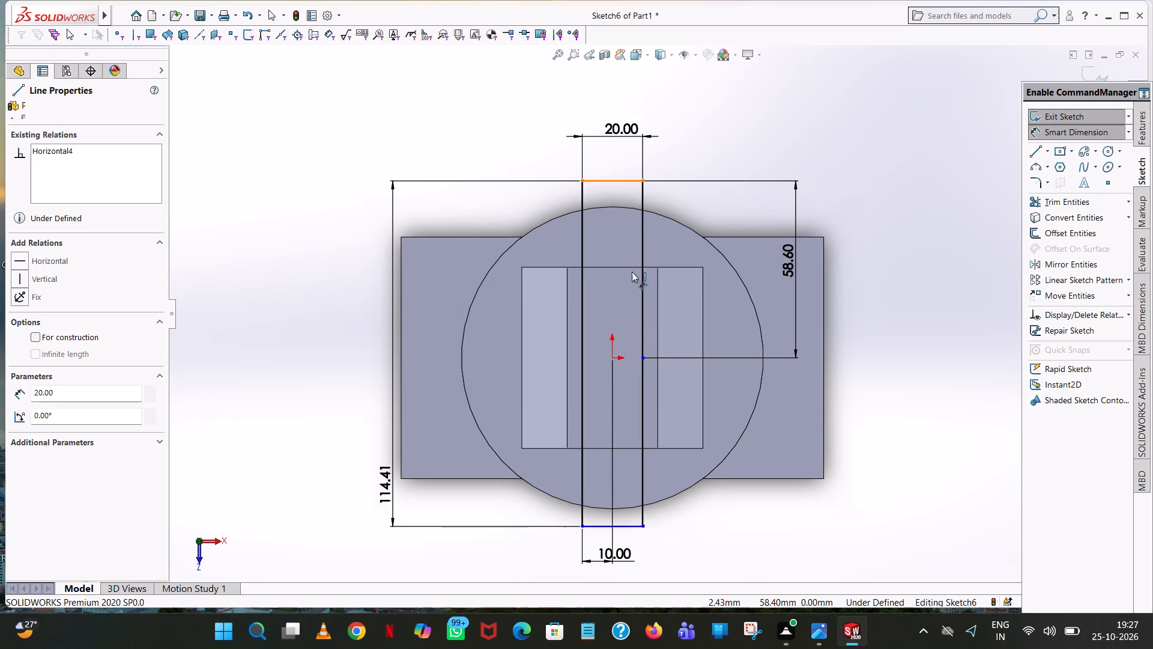
pyautogui.click(613, 355)
pyautogui.click(737, 344)
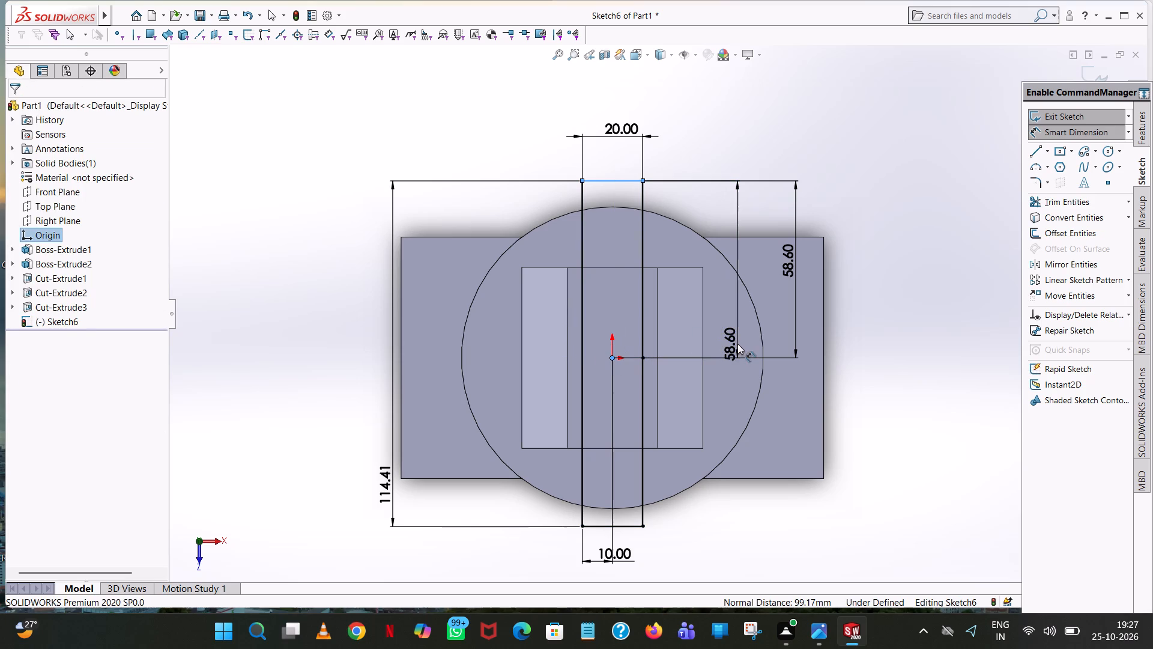
pyautogui.click(683, 329)
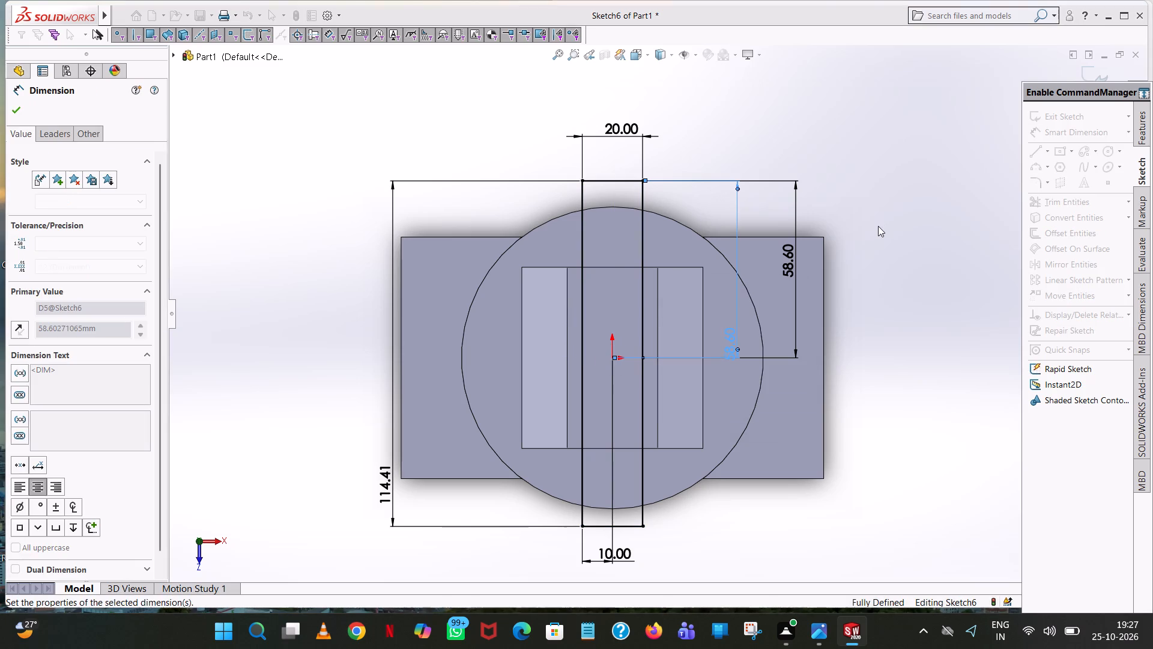
pyautogui.click(860, 195)
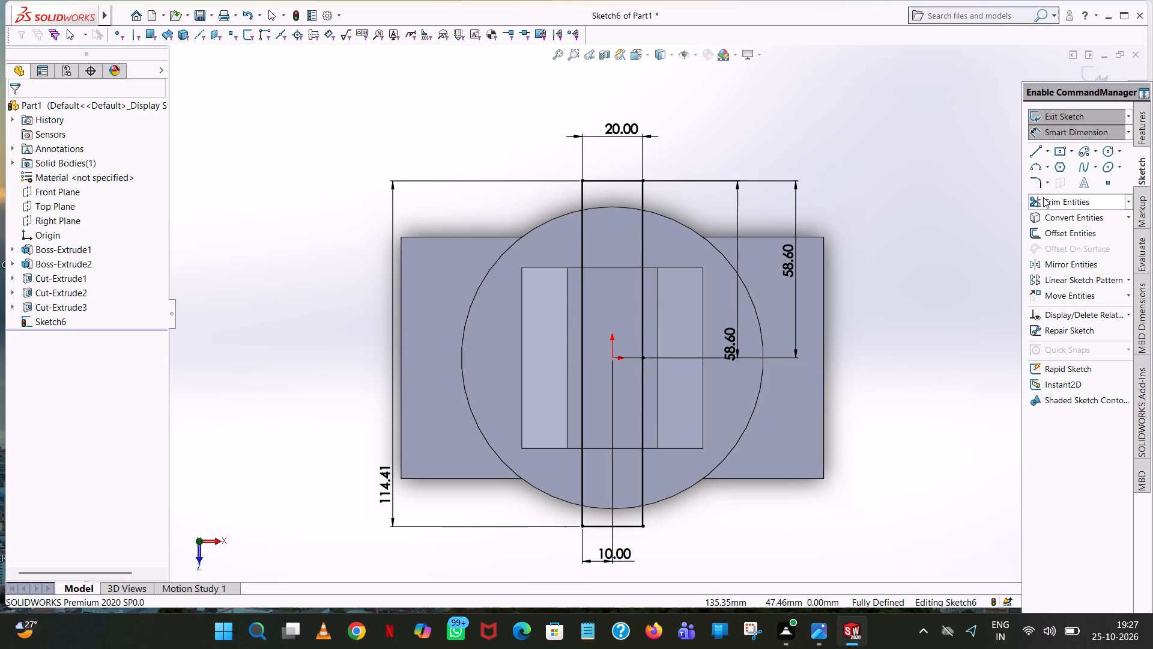
# Cut-extrude the 20 mm-wide rectangle to a blind depth of 14 mm down into the cylinder.
pyautogui.click(1142, 131)
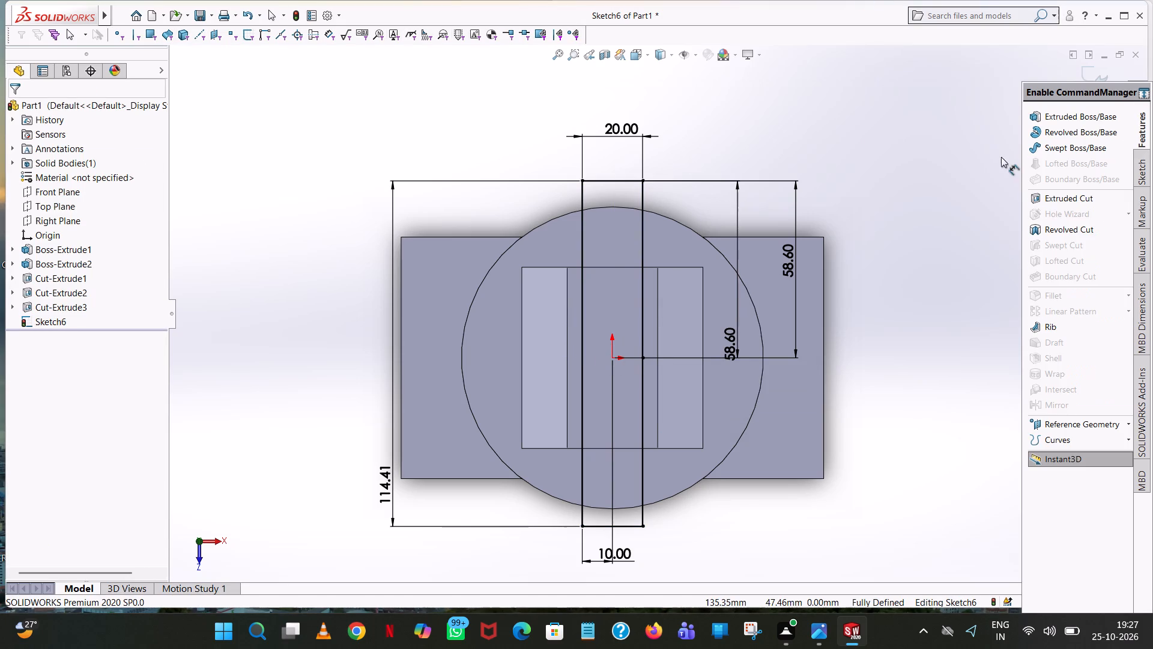
pyautogui.click(1059, 202)
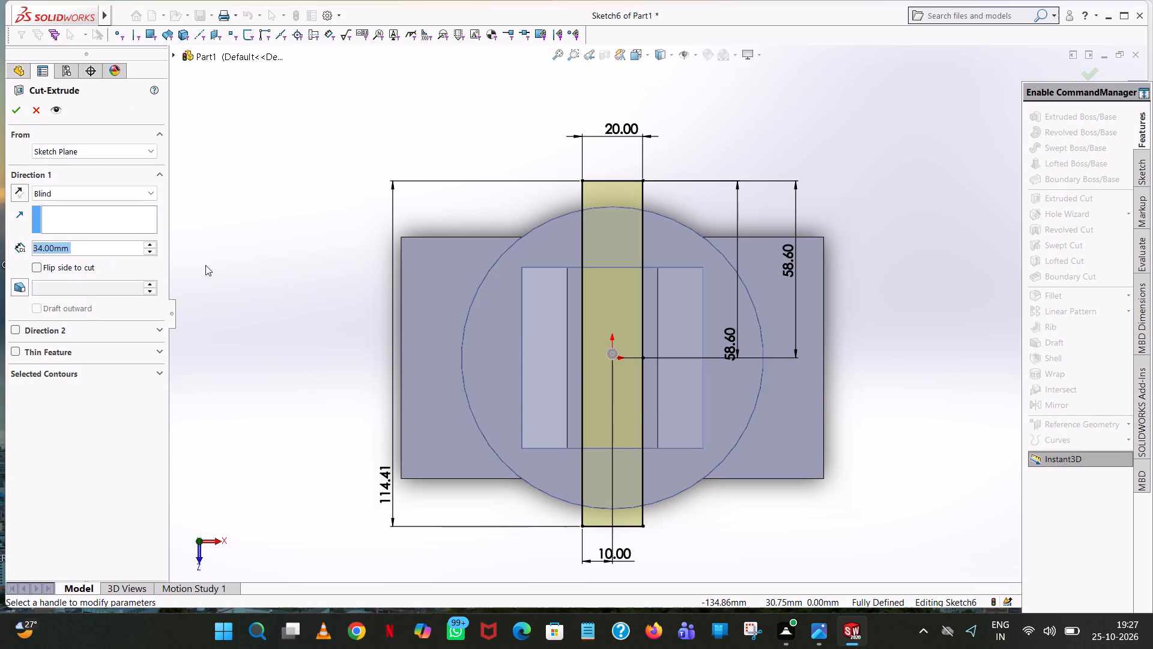
pyautogui.write('14')
pyautogui.press('Return')
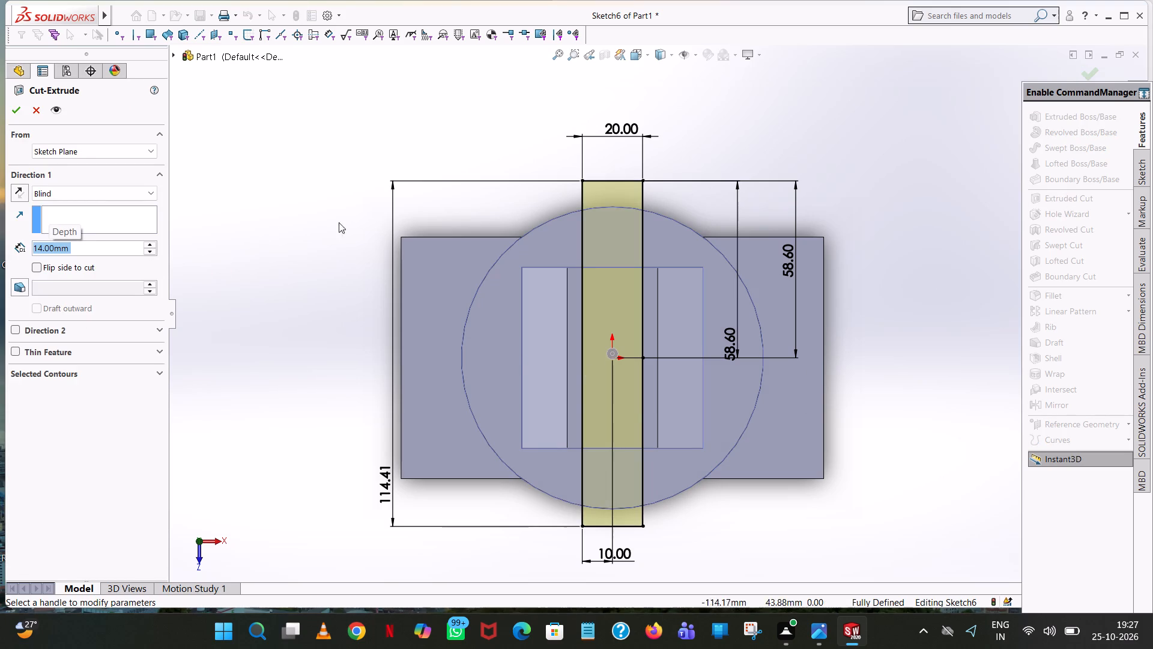
pyautogui.moveTo(841, 517); pyautogui.dragTo(813, 157, button='middle')
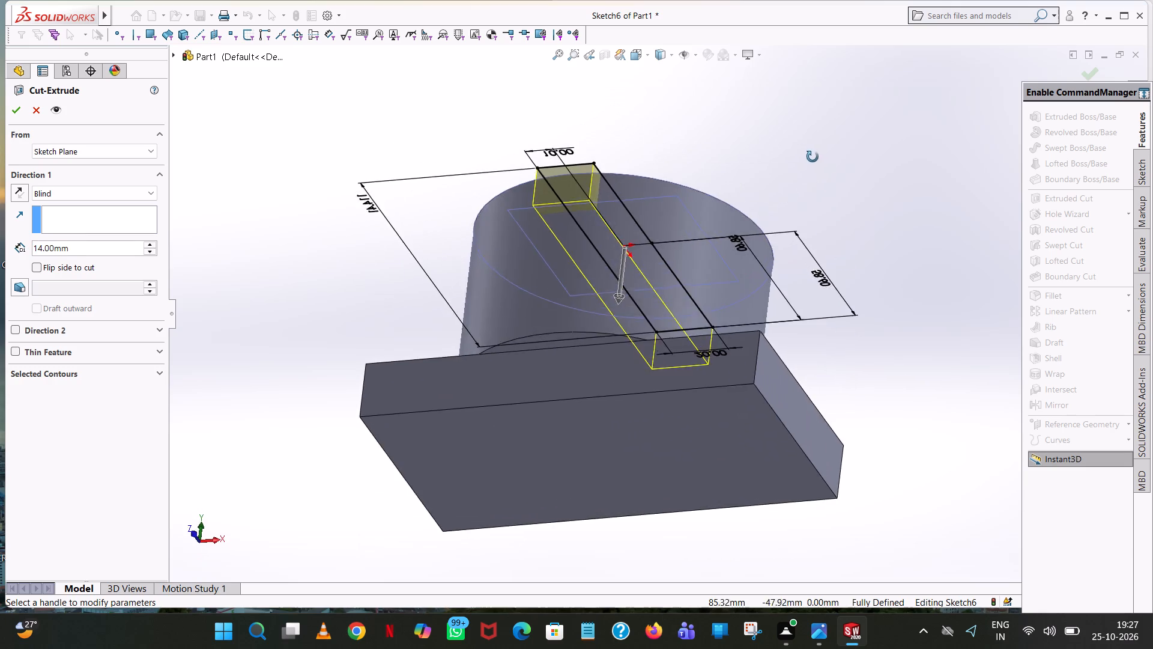
pyautogui.moveTo(813, 157); pyautogui.dragTo(779, 219, button='middle')
pyautogui.click(15, 110)
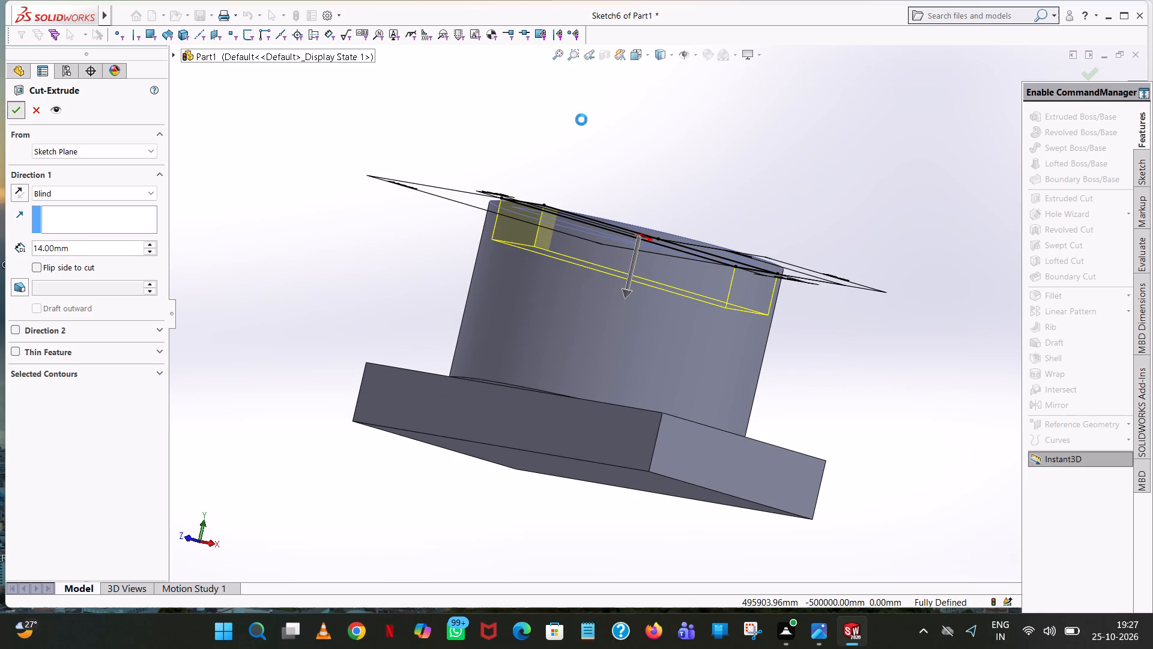
pyautogui.click(712, 146)
pyautogui.moveTo(709, 145); pyautogui.dragTo(680, 346, button='middle')
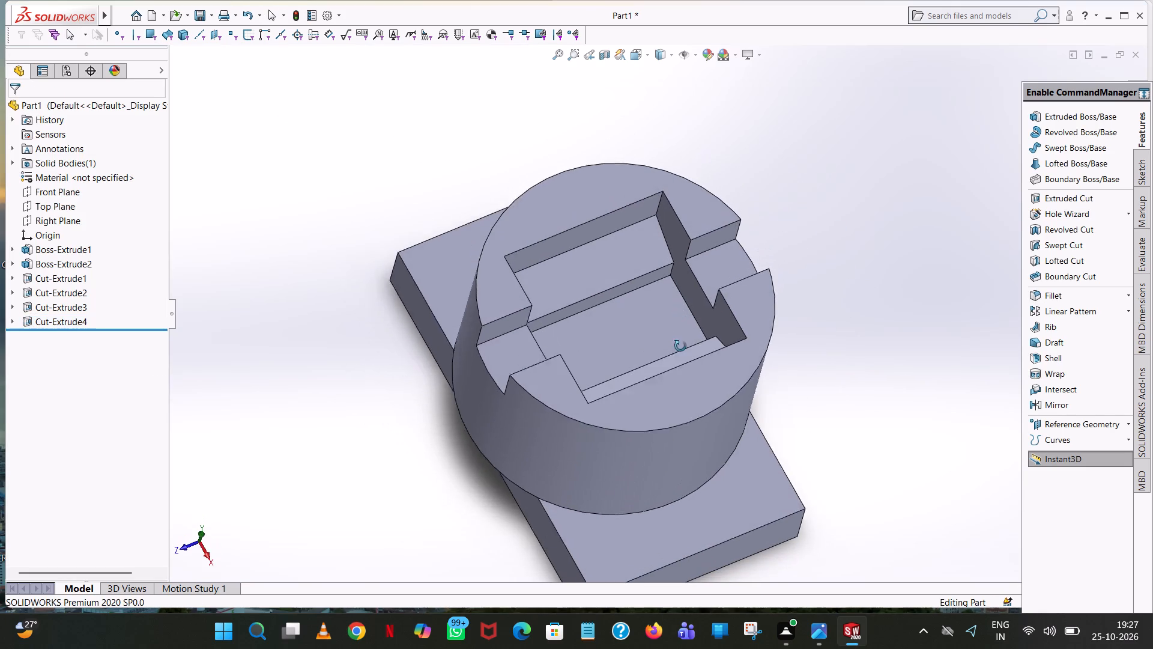
pyautogui.moveTo(680, 346); pyautogui.dragTo(679, 364, button='middle')
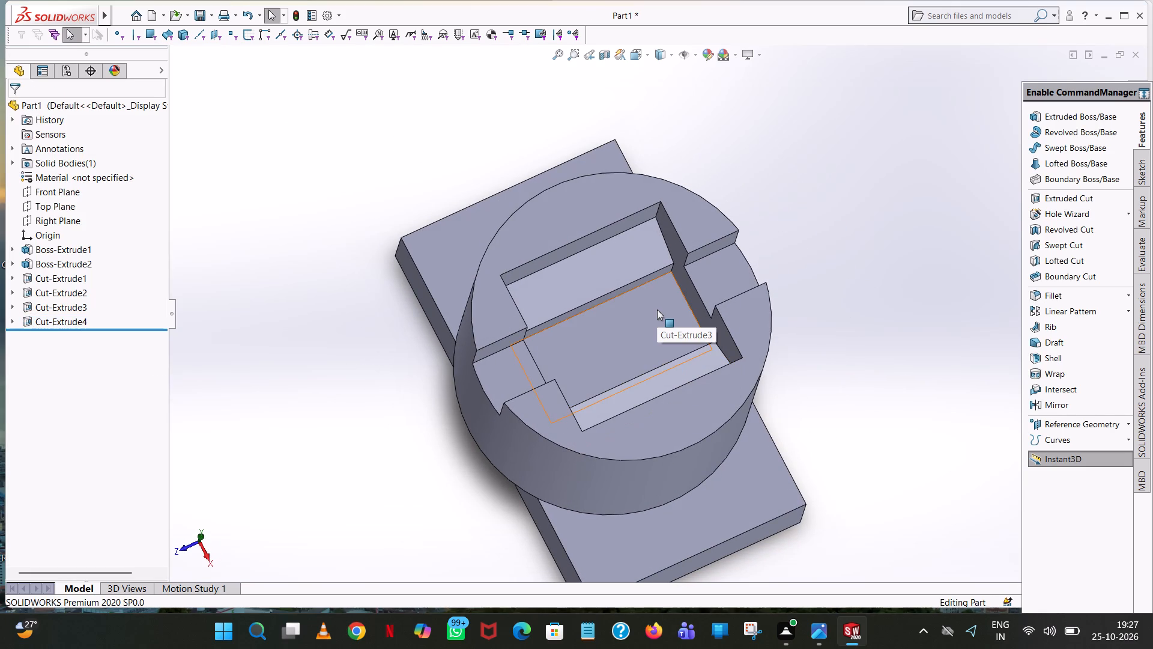
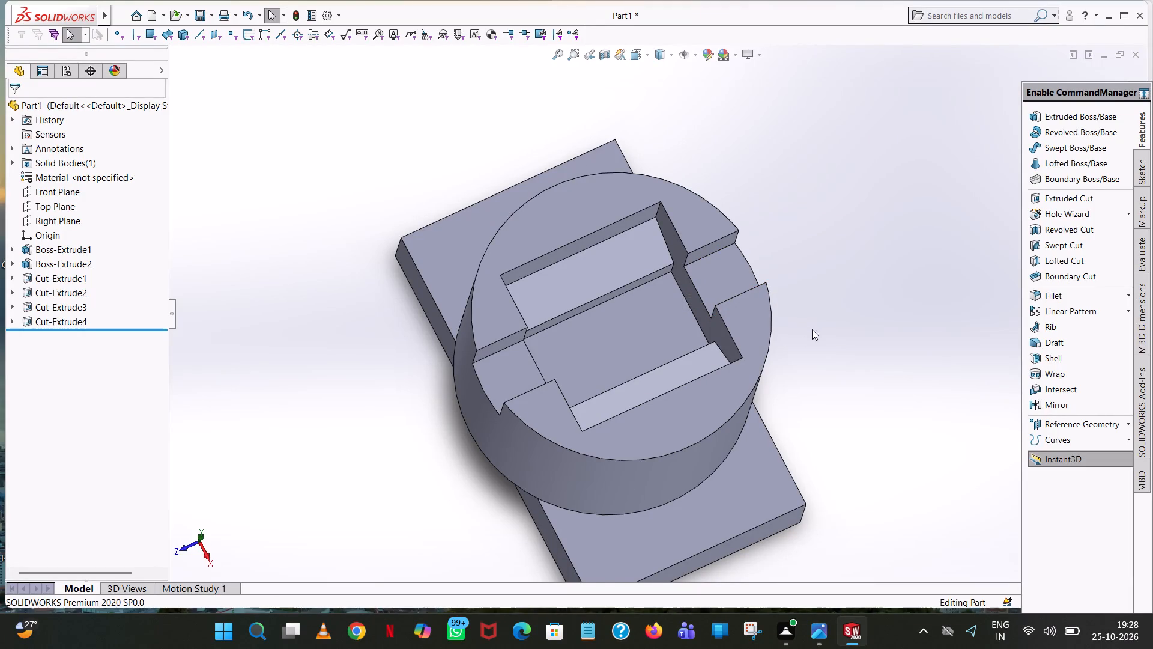
# Start an extruded-cut sketch on the cross slot's floor and draw a 6 mm radius circle centred about 39.5 mm directly above the origin.
pyautogui.click(1082, 197)
pyautogui.click(734, 277)
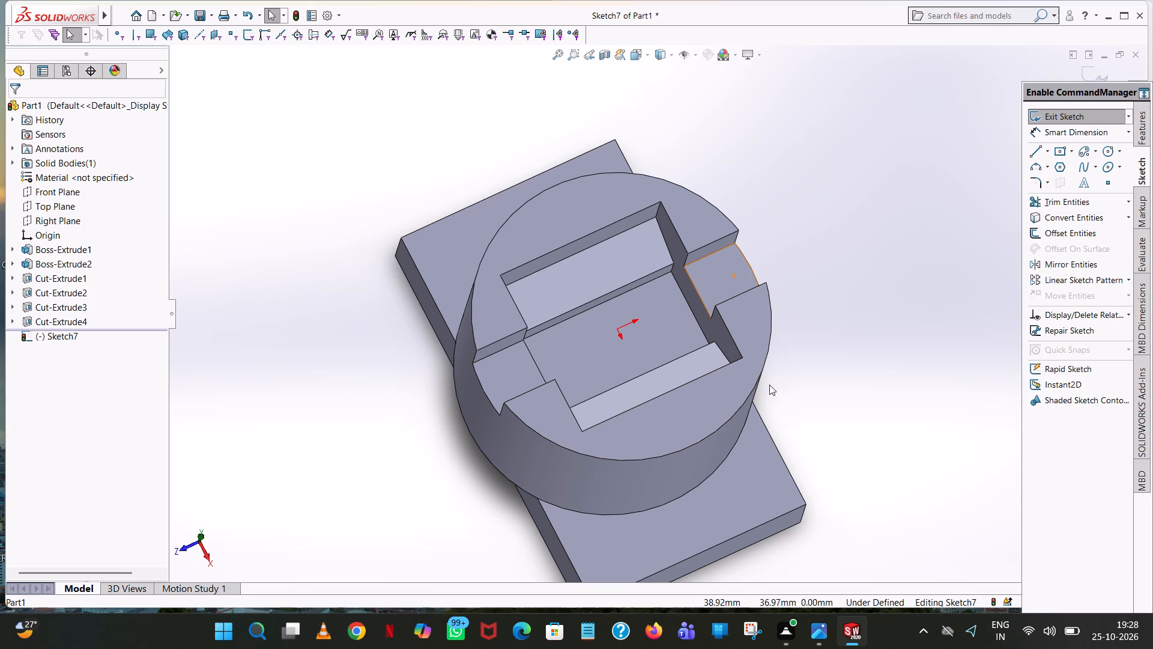
pyautogui.click(644, 52)
pyautogui.click(703, 123)
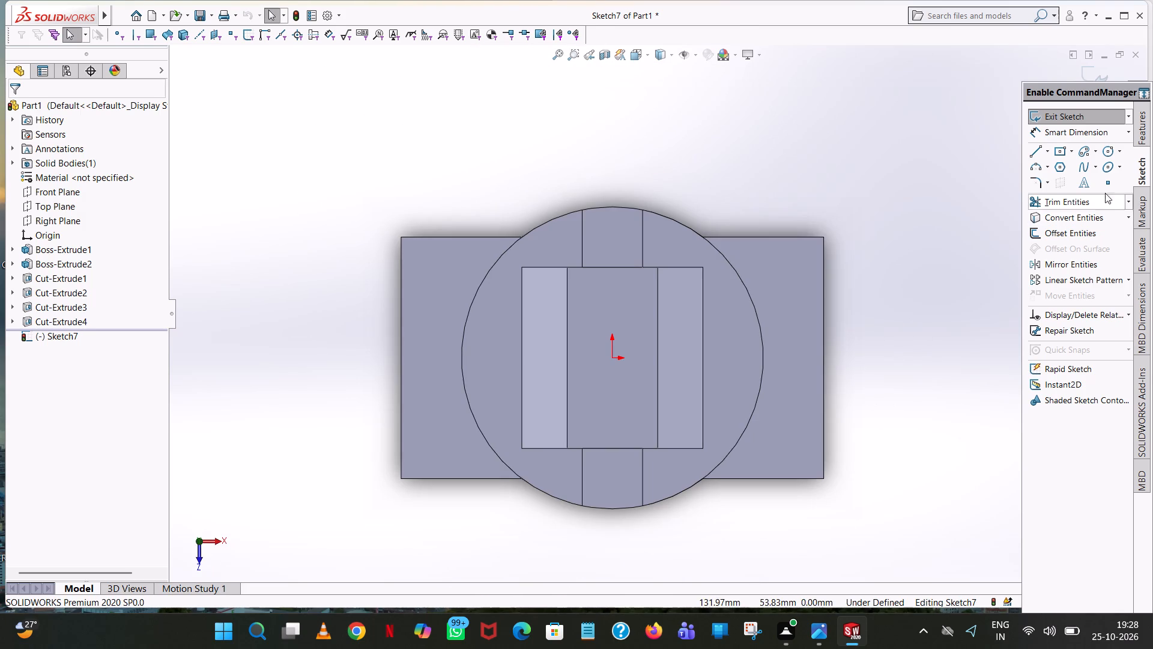
pyautogui.click(1106, 149)
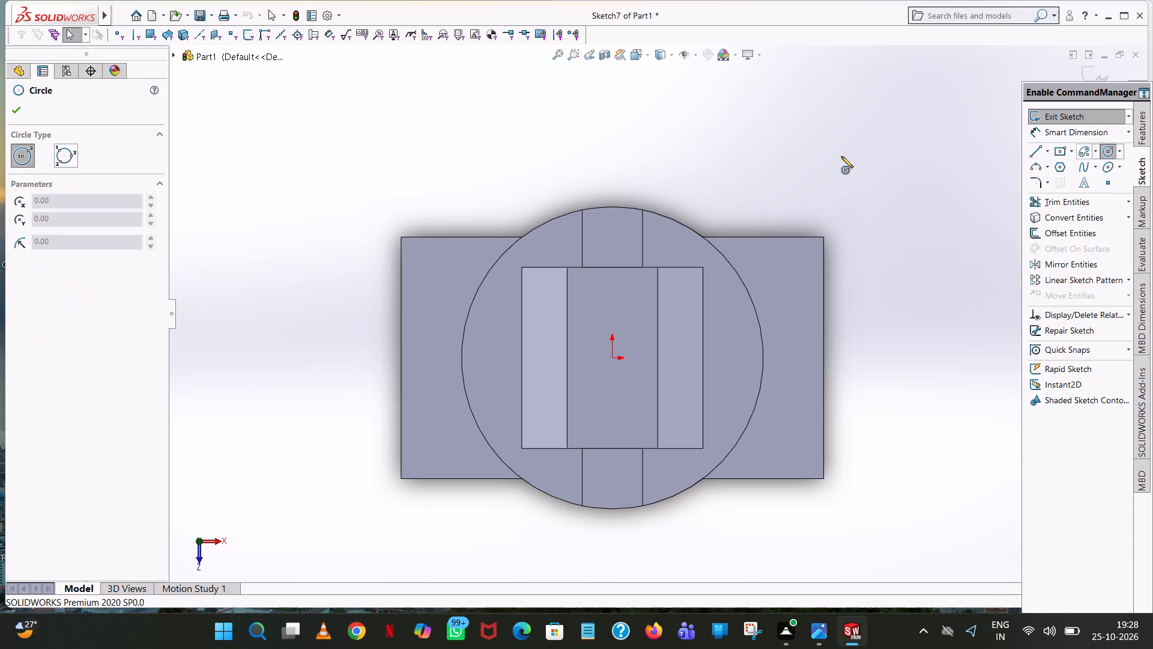
pyautogui.click(613, 238)
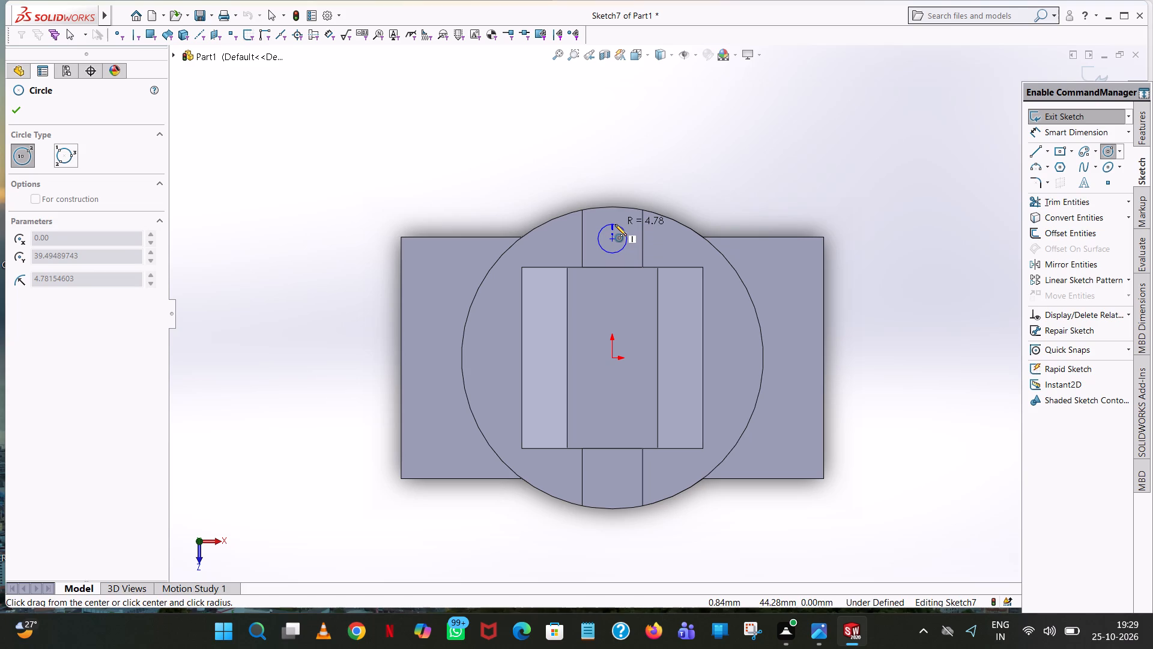
pyautogui.press('6')
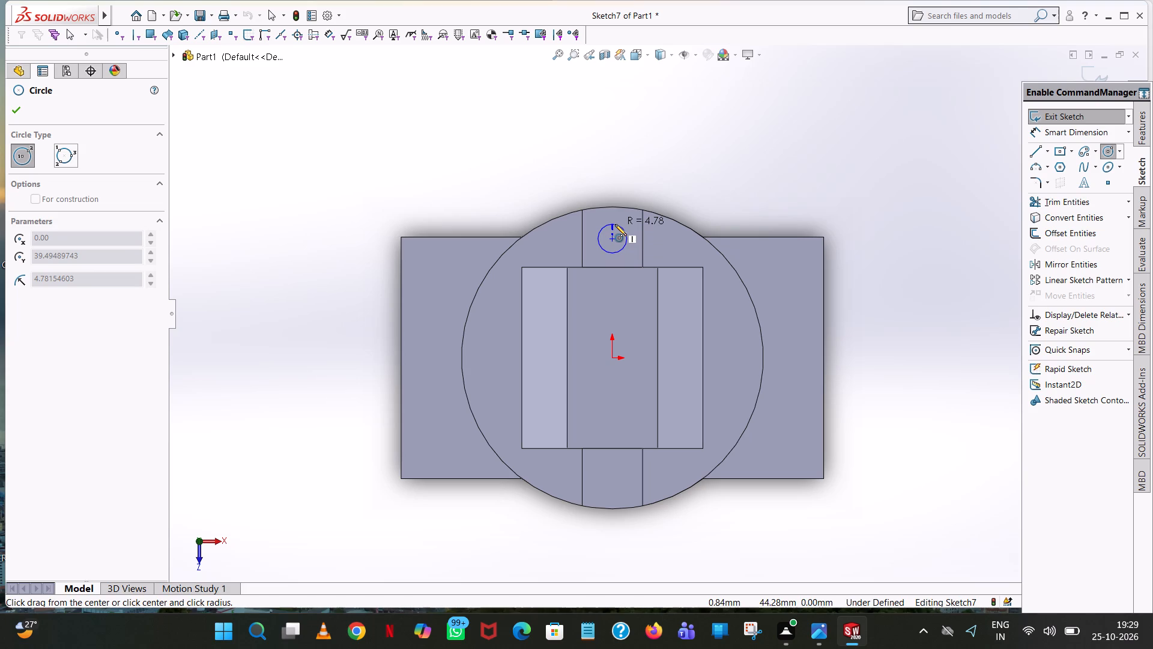
pyautogui.click(615, 224)
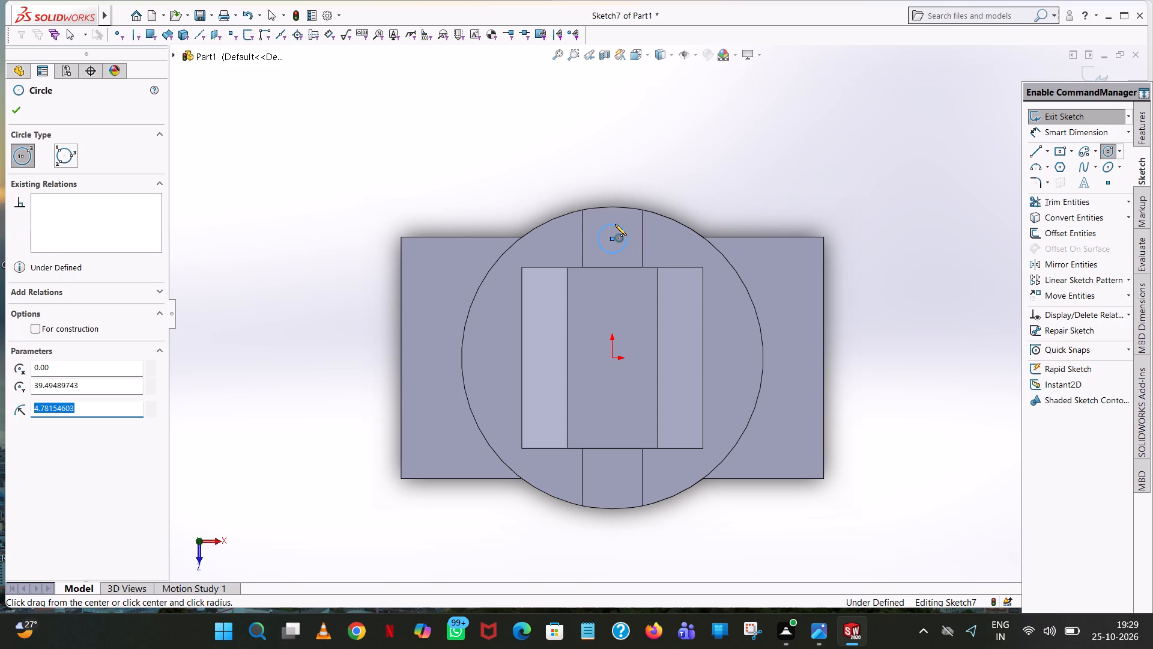
pyautogui.press('6')
pyautogui.press('Return')
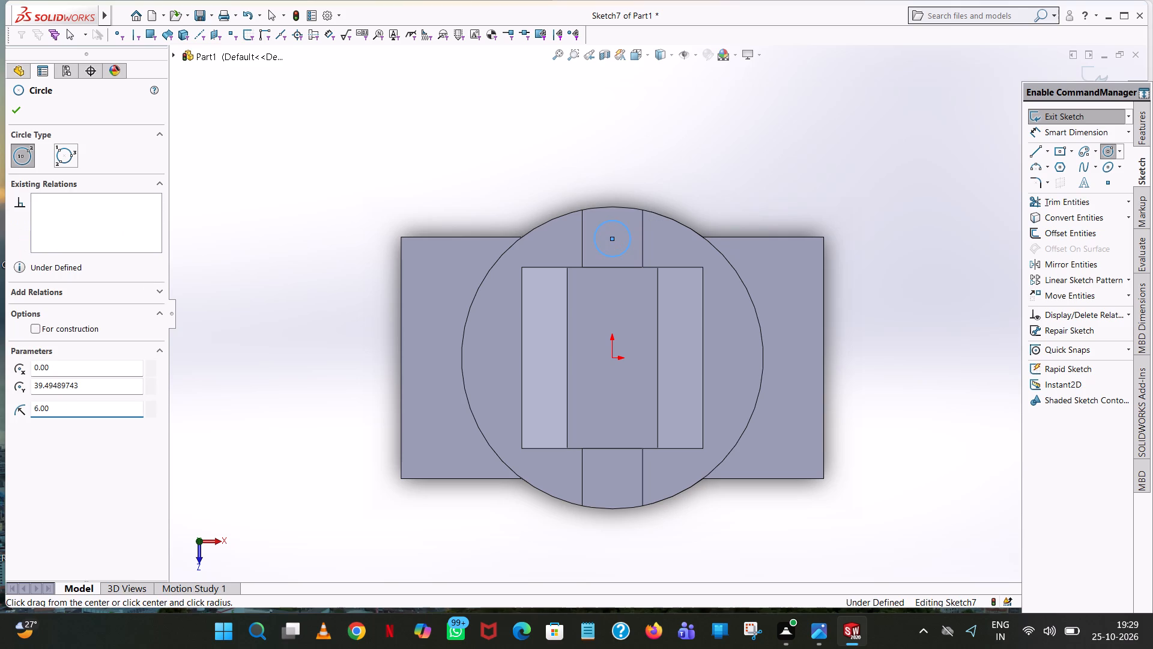
pyautogui.click(19, 109)
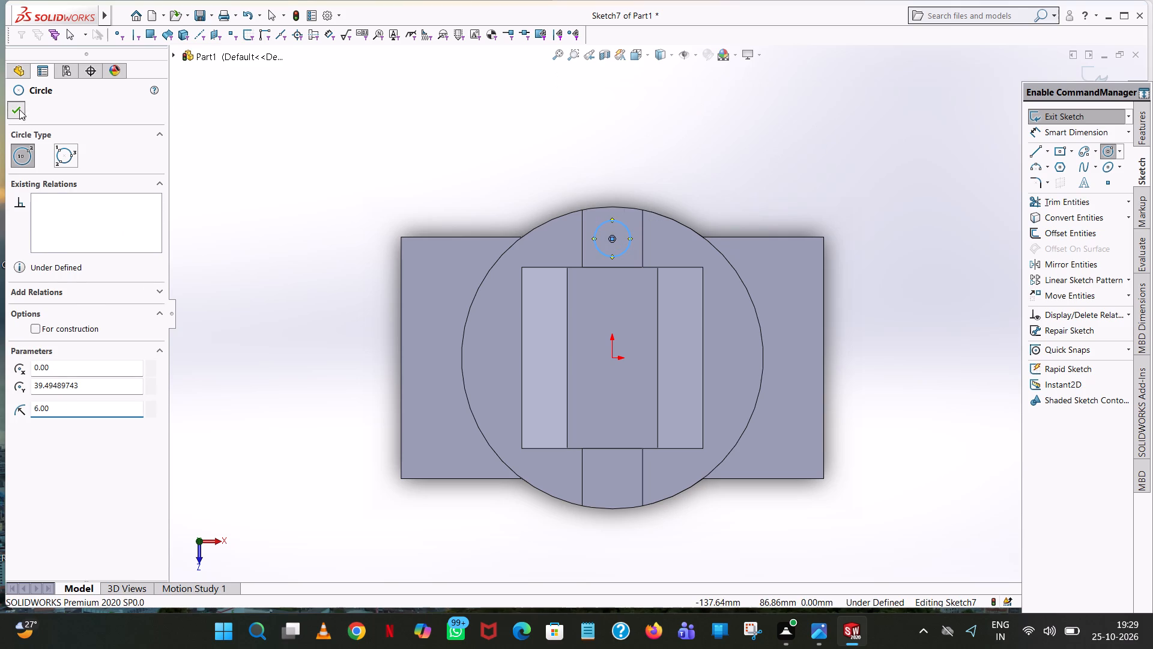
pyautogui.click(724, 171)
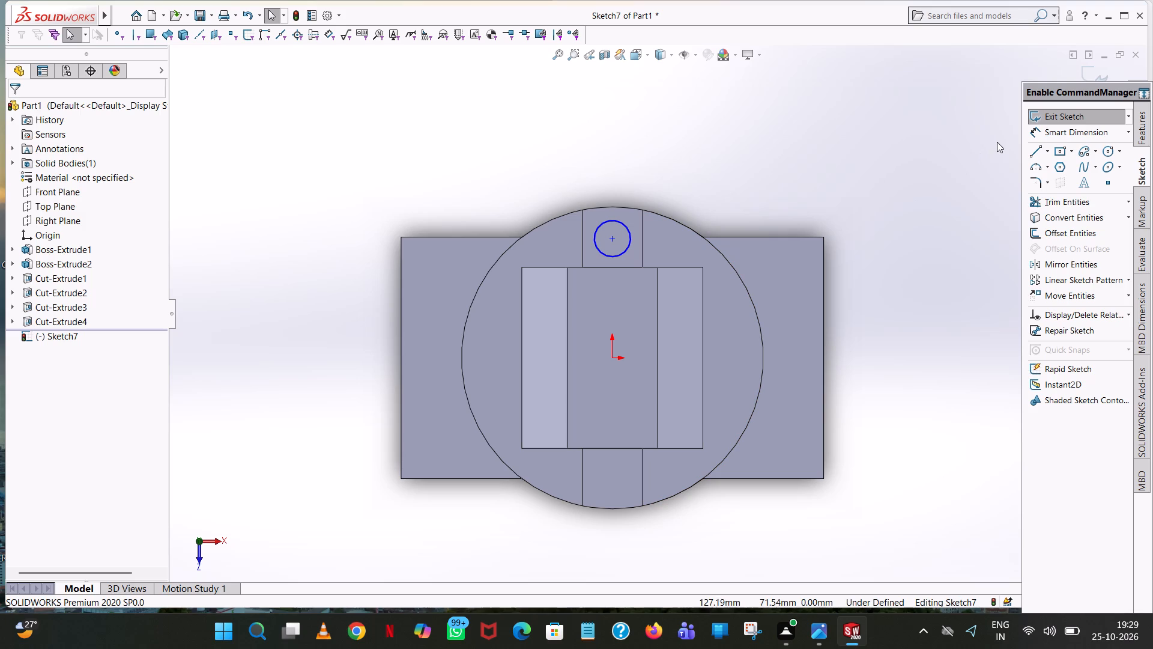
# Dimension the circle on the slot floor with a diameter of 12 mm.
pyautogui.click(1094, 134)
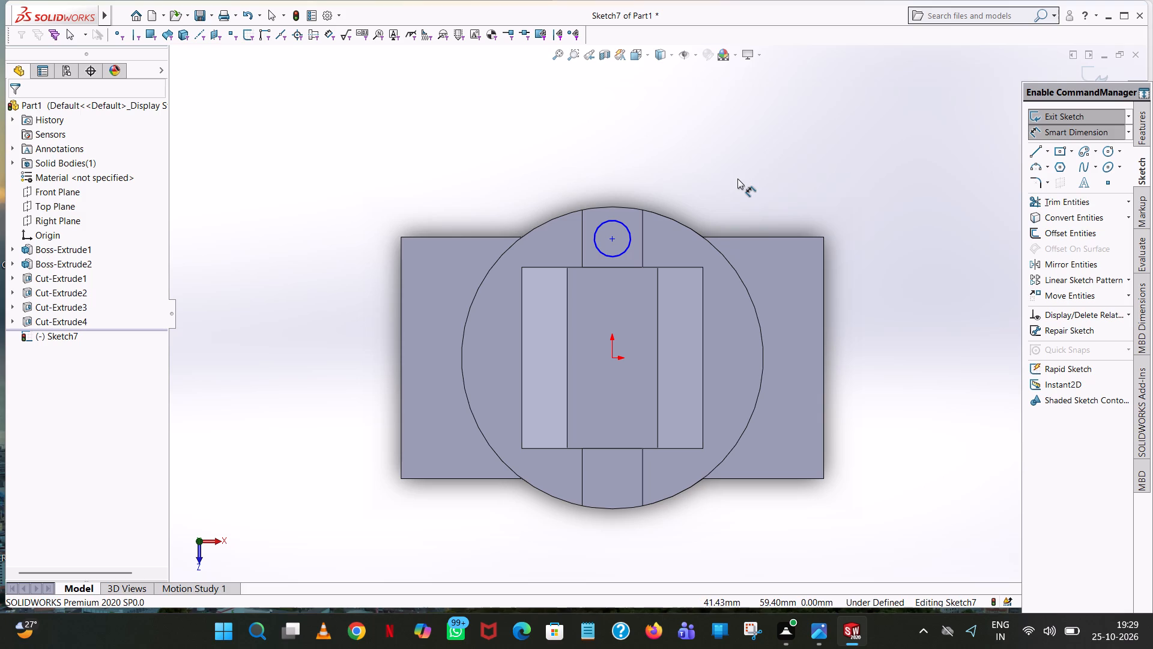
pyautogui.click(622, 224)
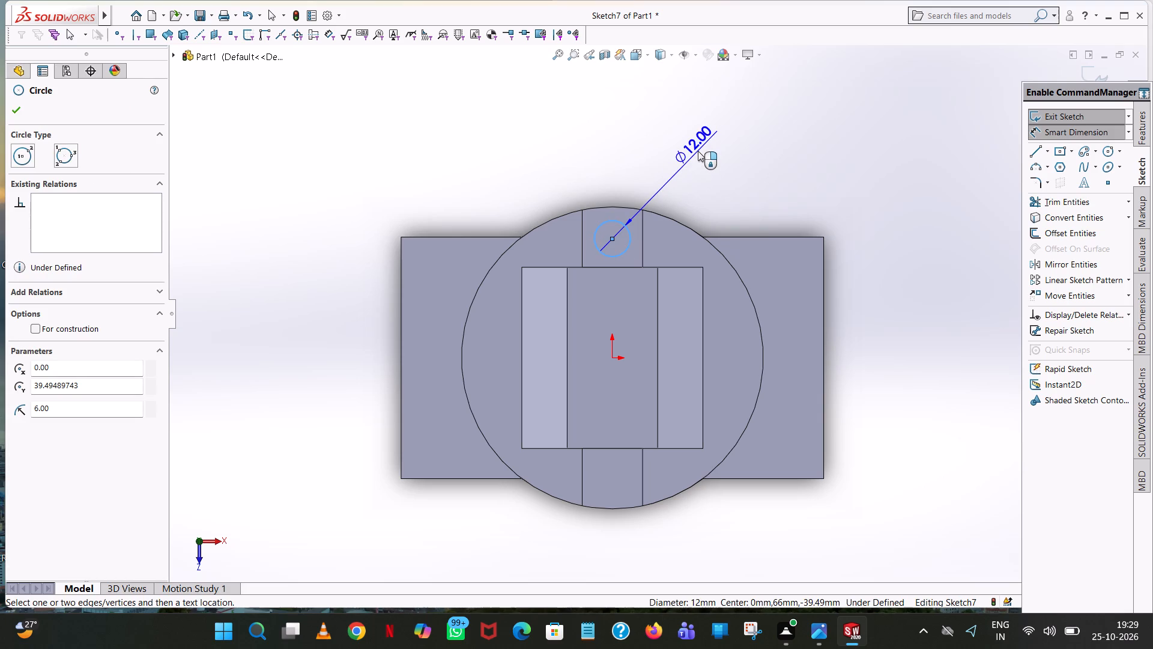
pyautogui.click(698, 151)
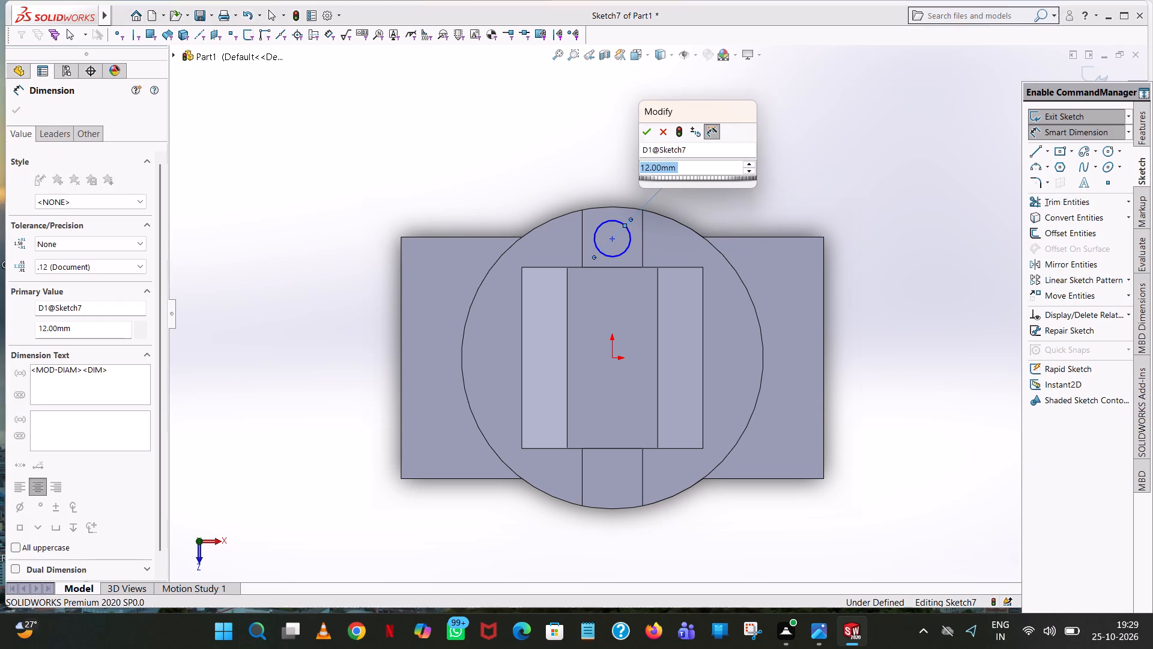
pyautogui.click(647, 135)
pyautogui.click(825, 180)
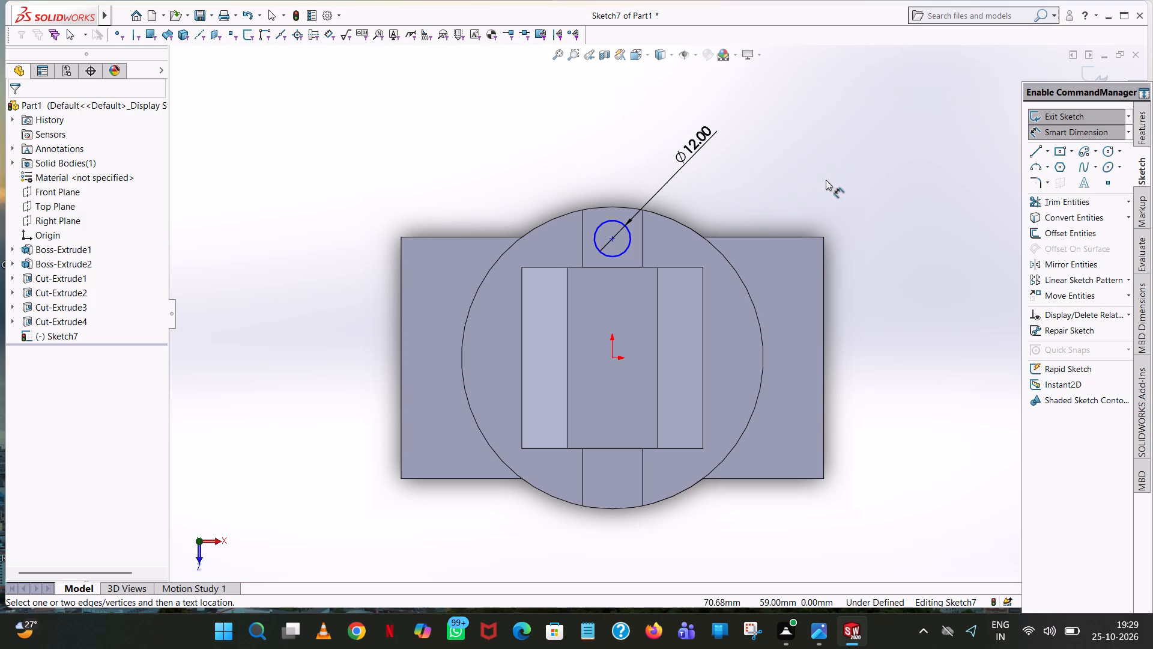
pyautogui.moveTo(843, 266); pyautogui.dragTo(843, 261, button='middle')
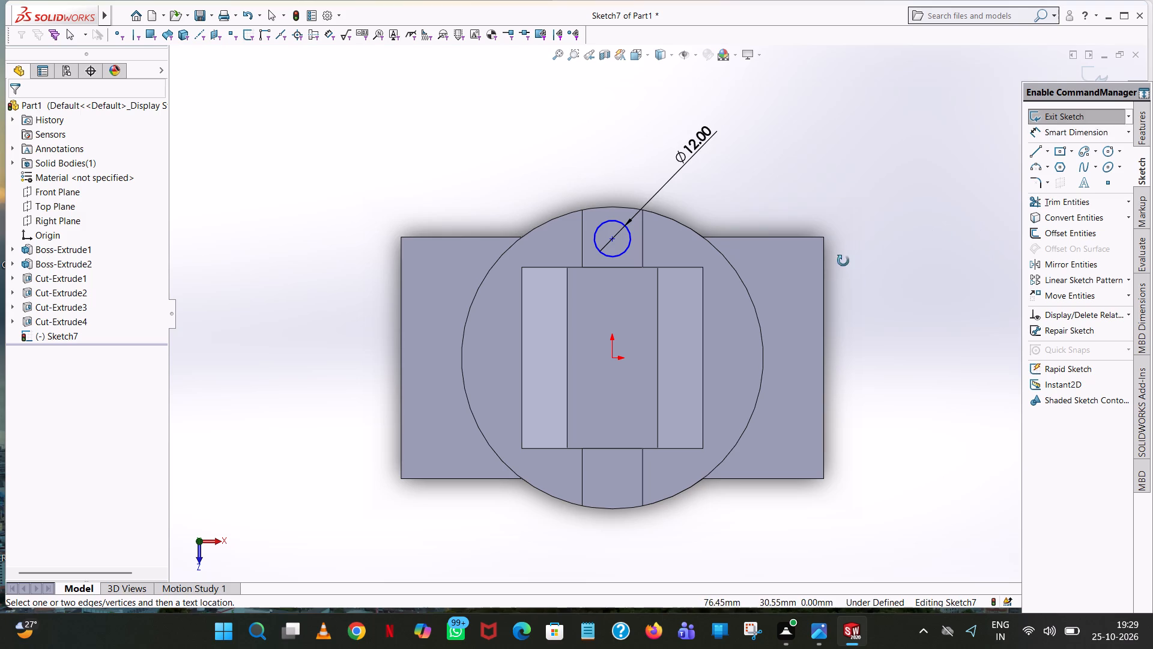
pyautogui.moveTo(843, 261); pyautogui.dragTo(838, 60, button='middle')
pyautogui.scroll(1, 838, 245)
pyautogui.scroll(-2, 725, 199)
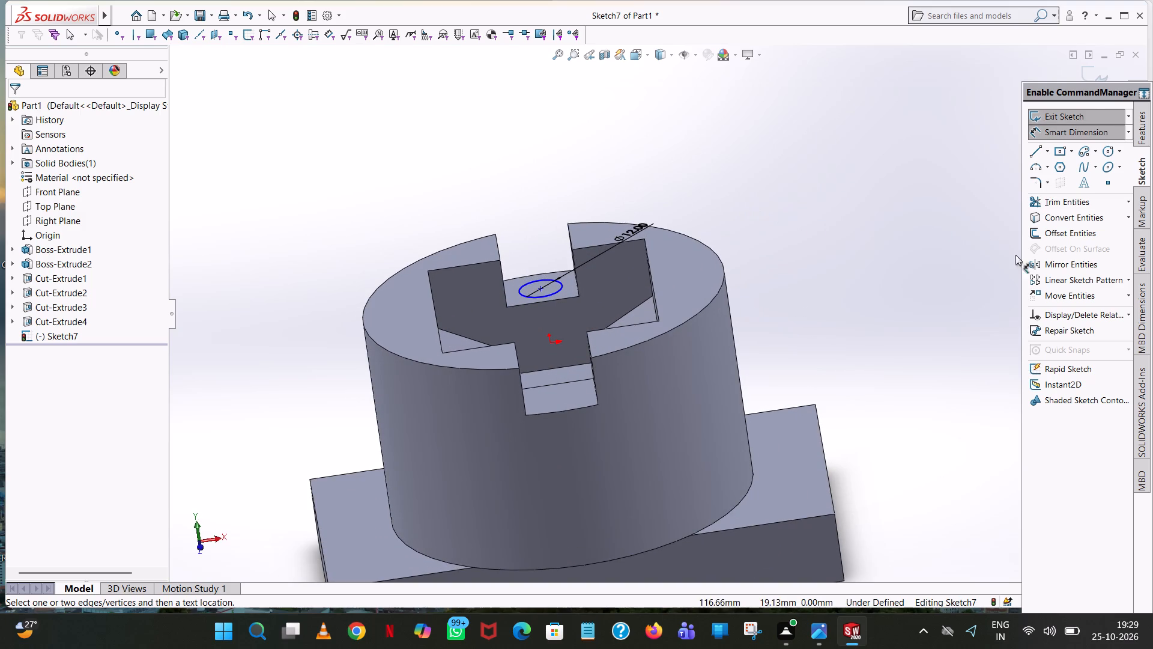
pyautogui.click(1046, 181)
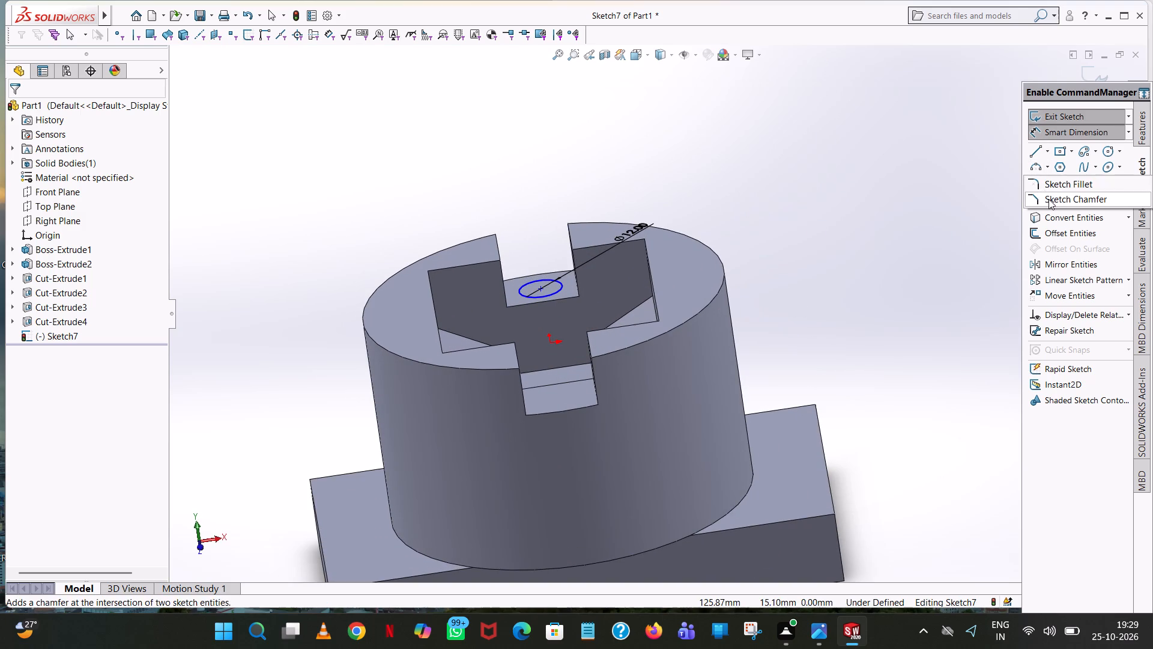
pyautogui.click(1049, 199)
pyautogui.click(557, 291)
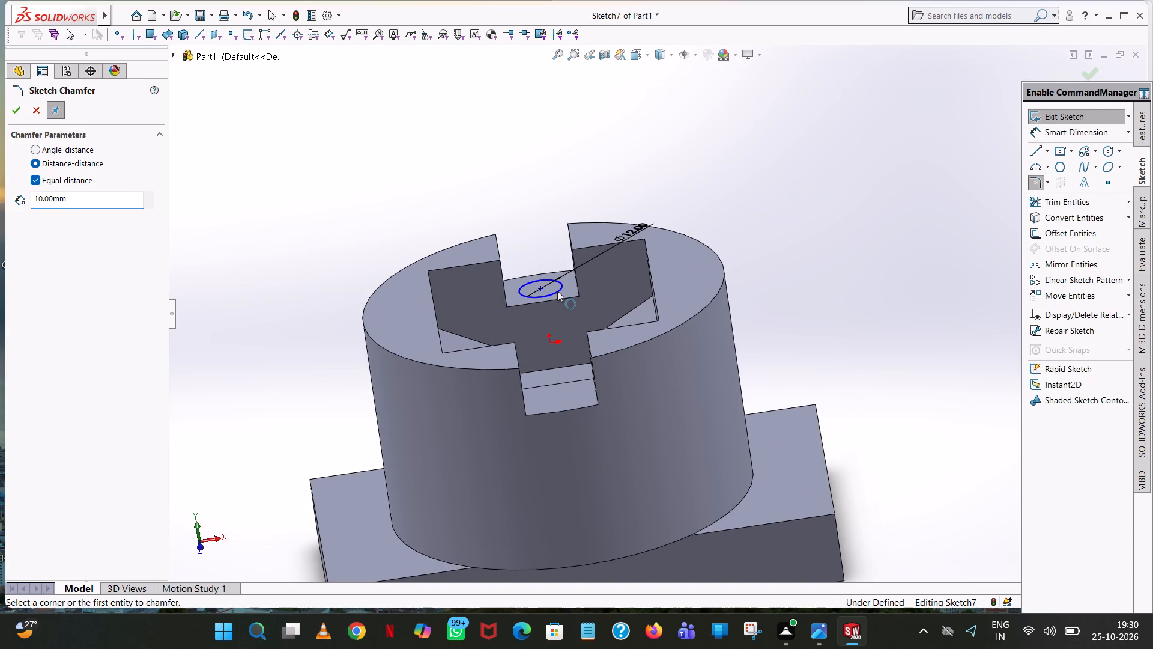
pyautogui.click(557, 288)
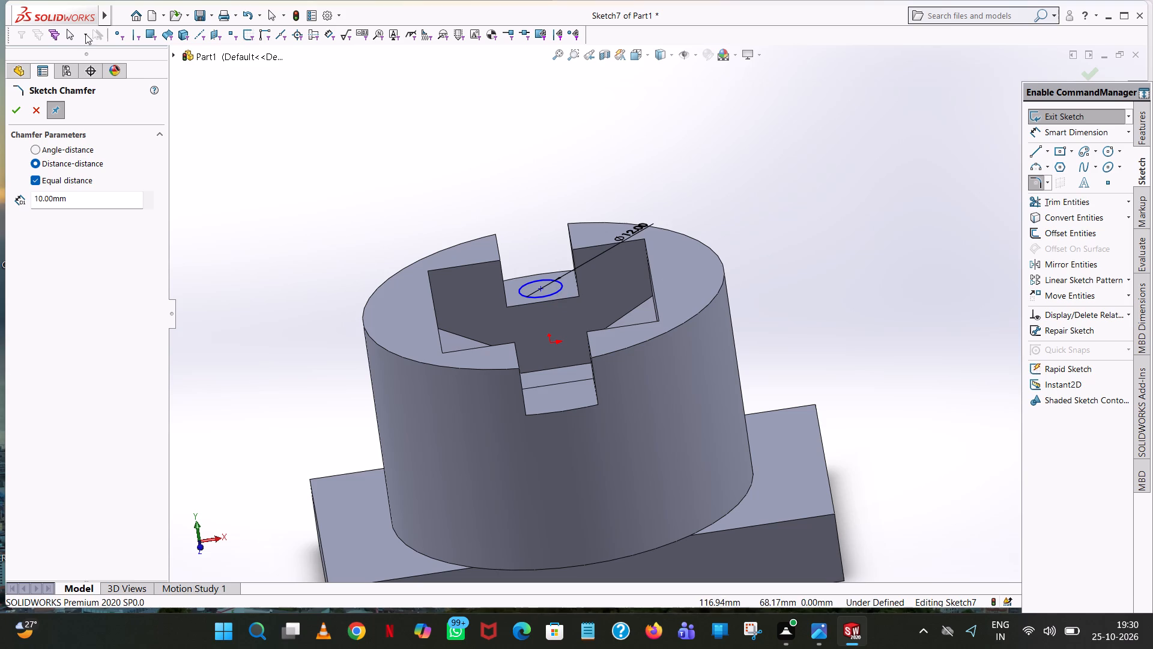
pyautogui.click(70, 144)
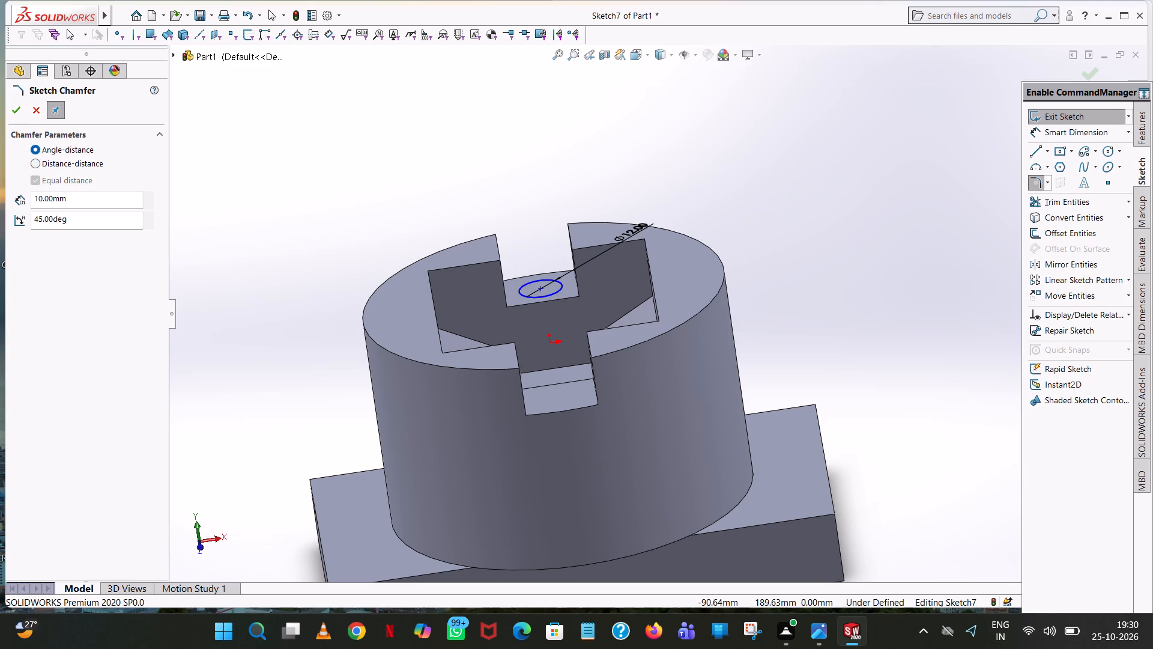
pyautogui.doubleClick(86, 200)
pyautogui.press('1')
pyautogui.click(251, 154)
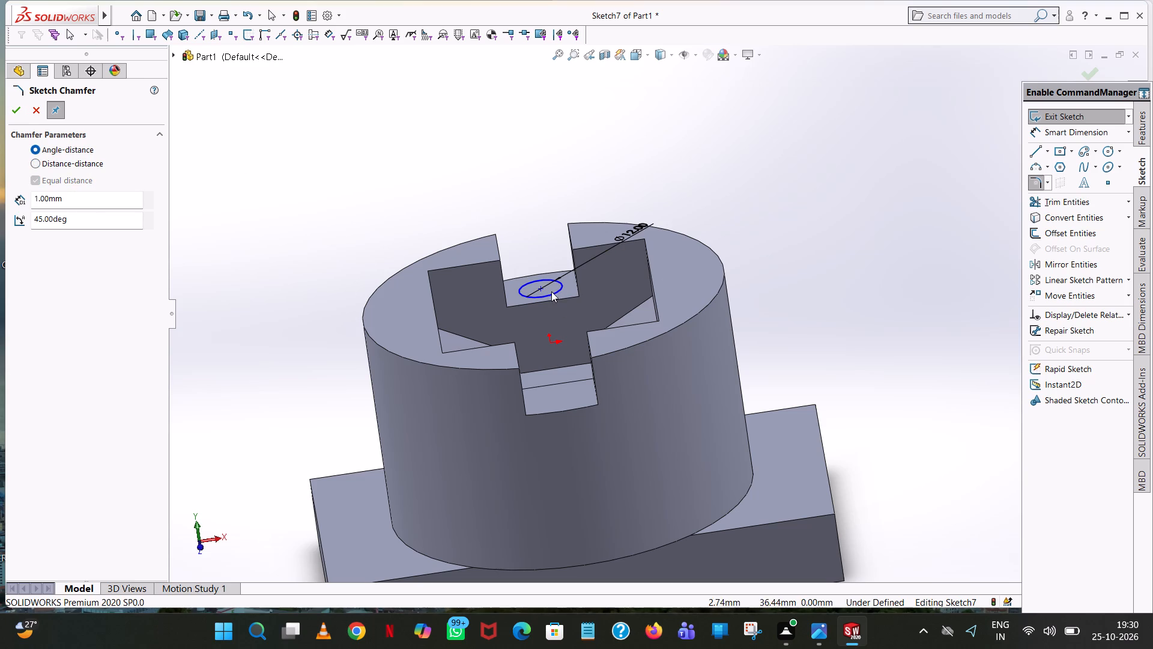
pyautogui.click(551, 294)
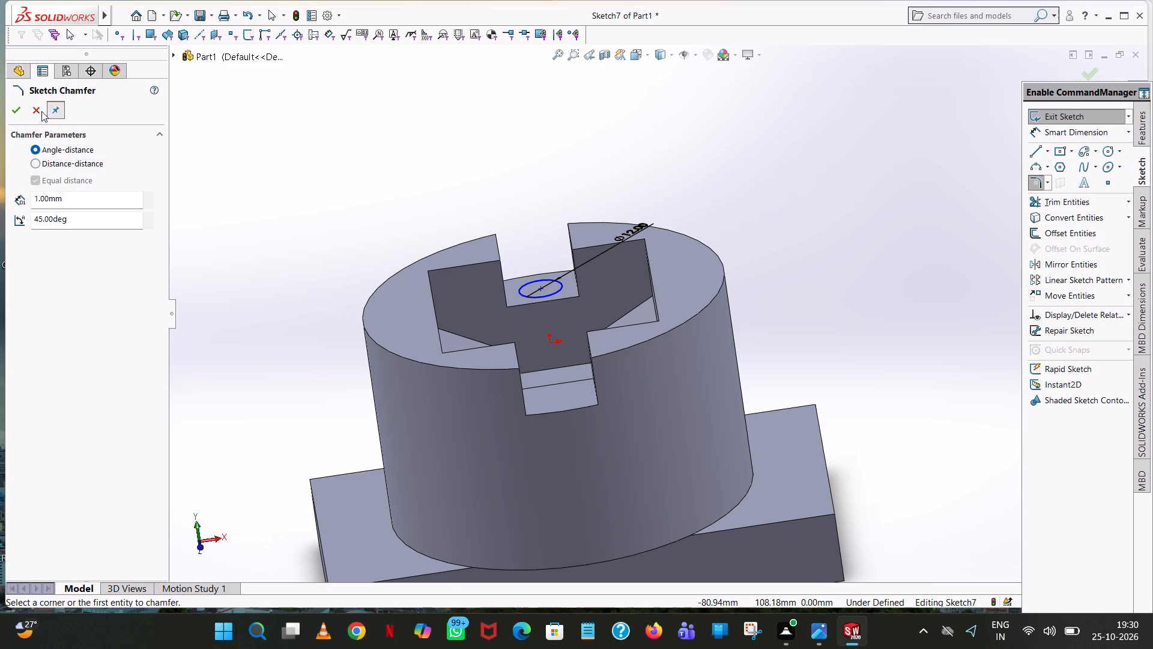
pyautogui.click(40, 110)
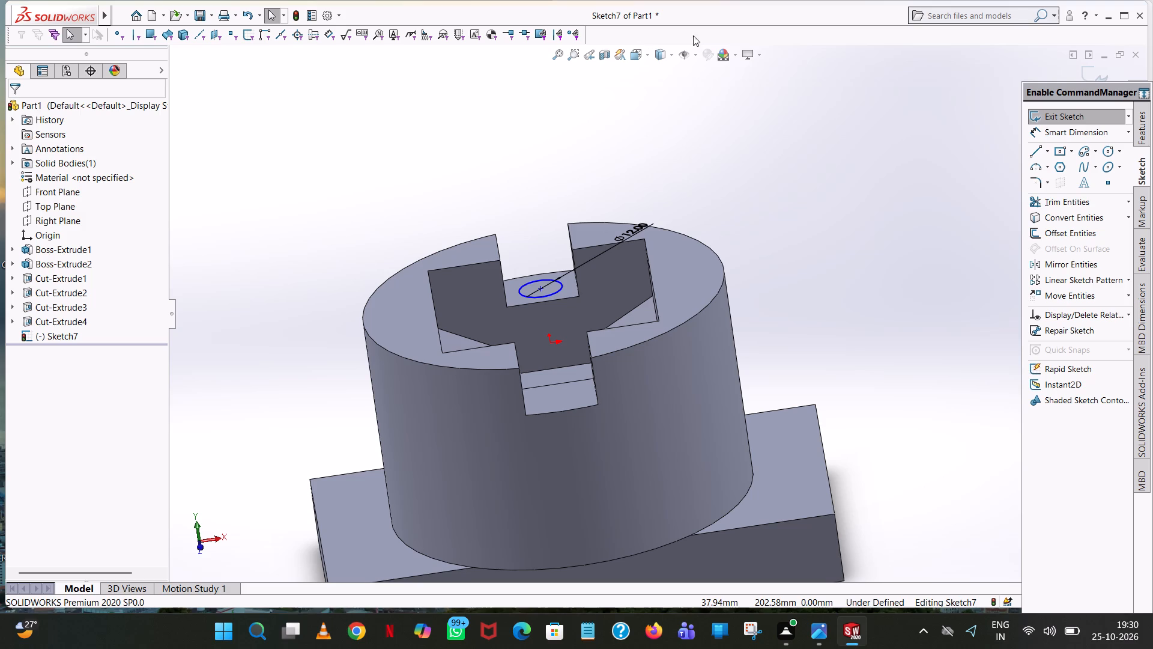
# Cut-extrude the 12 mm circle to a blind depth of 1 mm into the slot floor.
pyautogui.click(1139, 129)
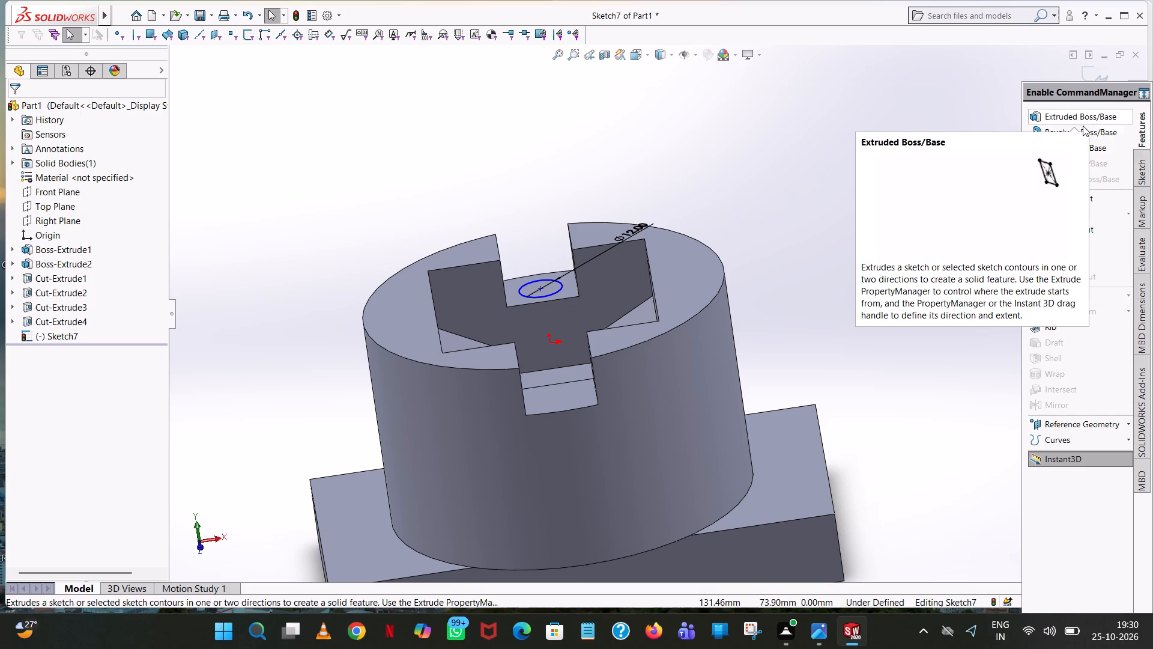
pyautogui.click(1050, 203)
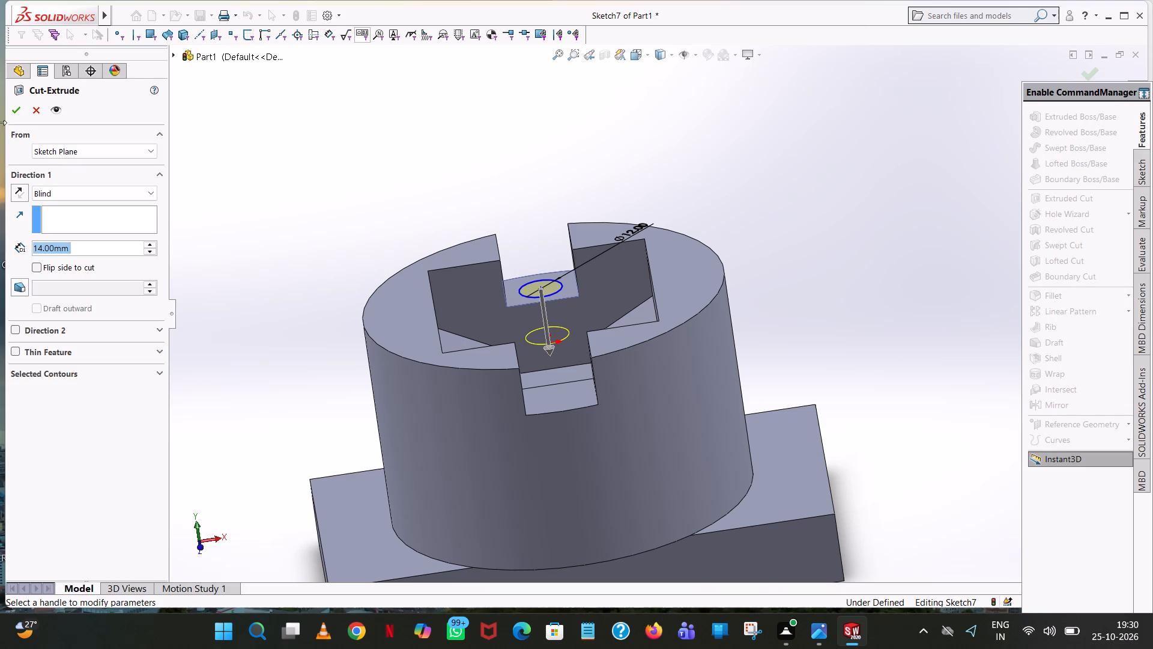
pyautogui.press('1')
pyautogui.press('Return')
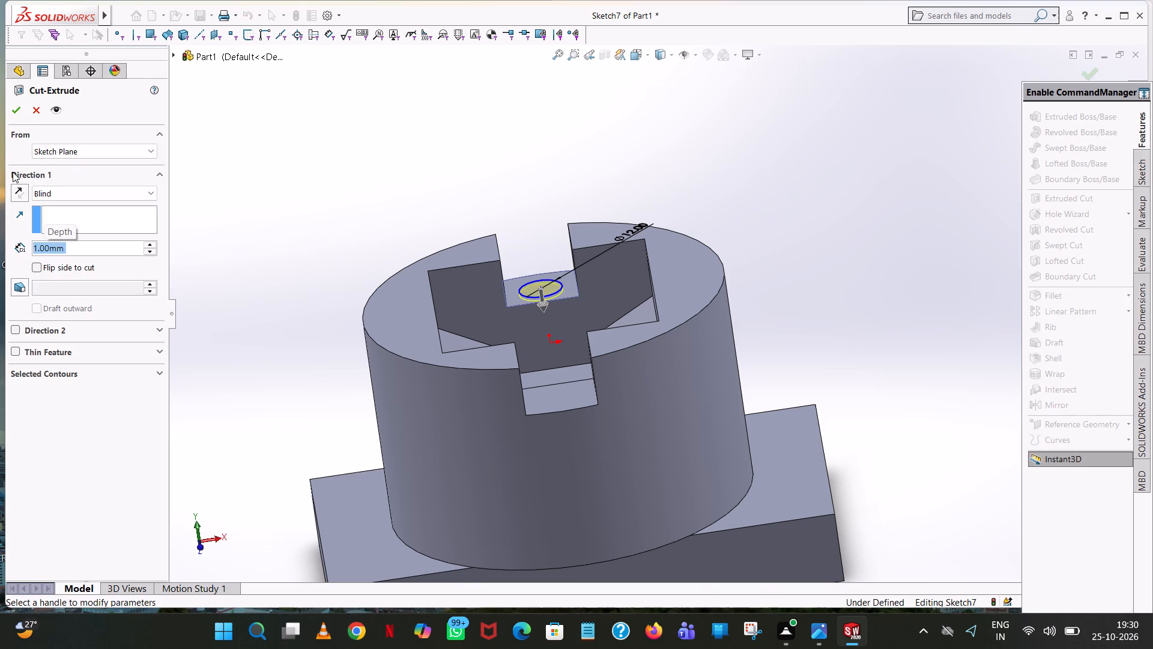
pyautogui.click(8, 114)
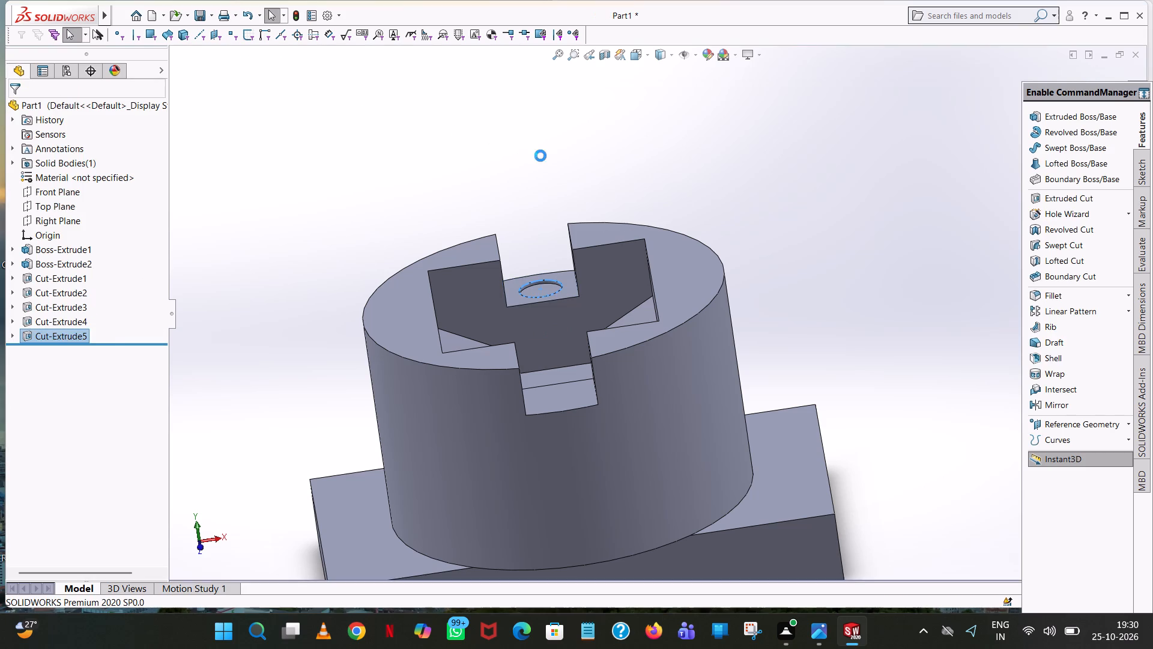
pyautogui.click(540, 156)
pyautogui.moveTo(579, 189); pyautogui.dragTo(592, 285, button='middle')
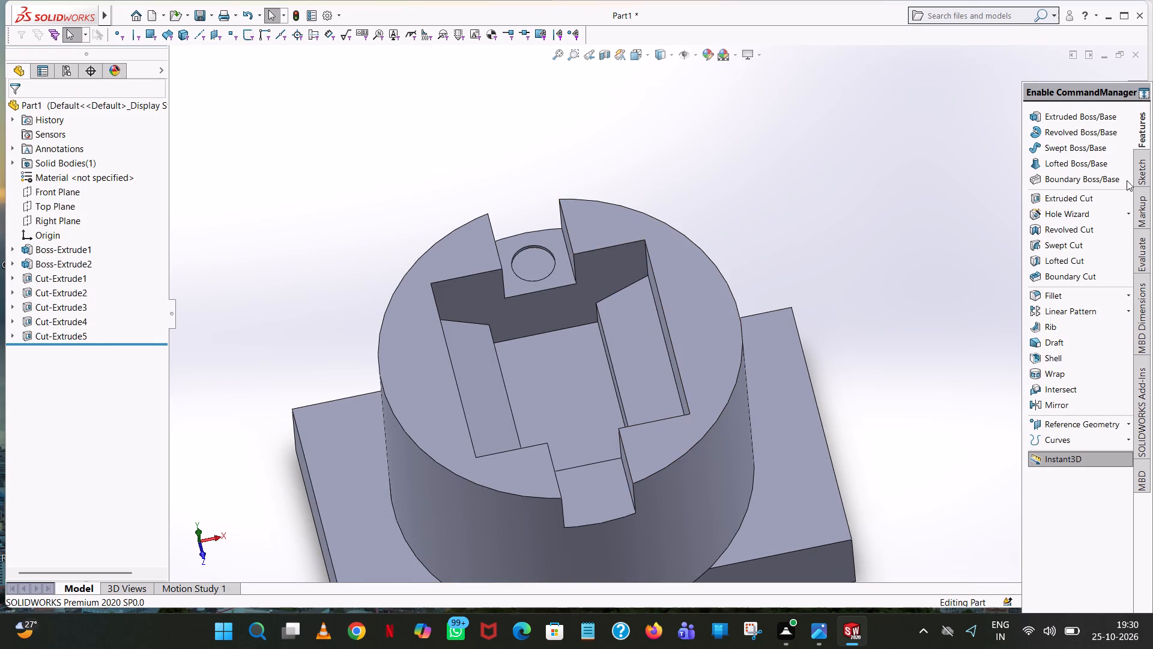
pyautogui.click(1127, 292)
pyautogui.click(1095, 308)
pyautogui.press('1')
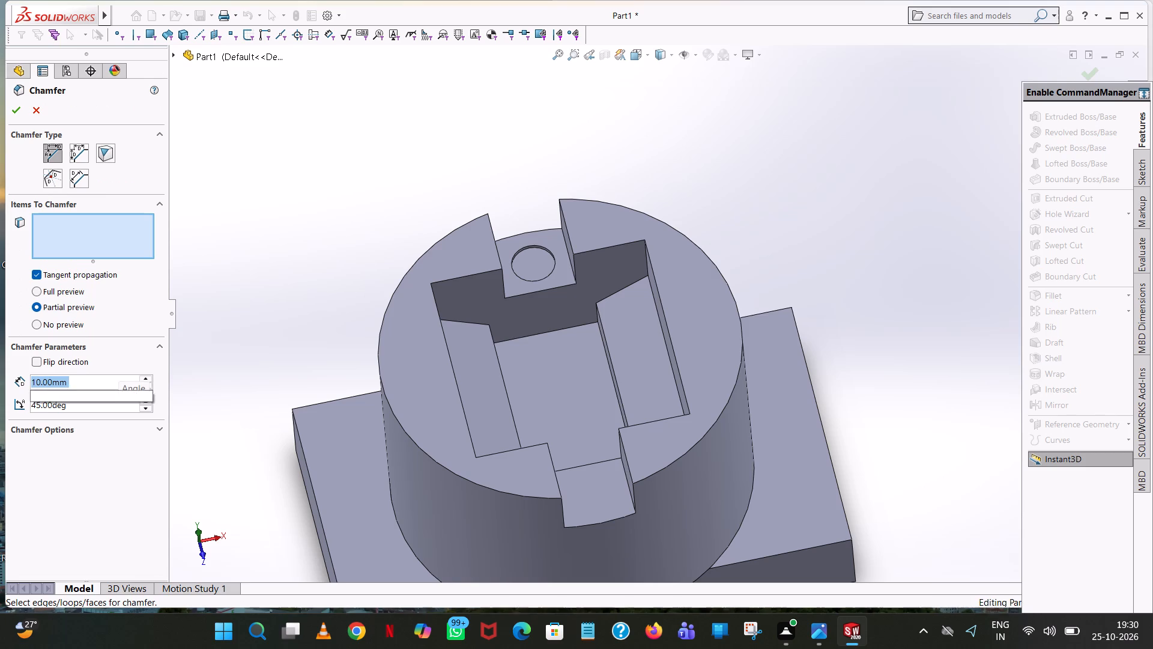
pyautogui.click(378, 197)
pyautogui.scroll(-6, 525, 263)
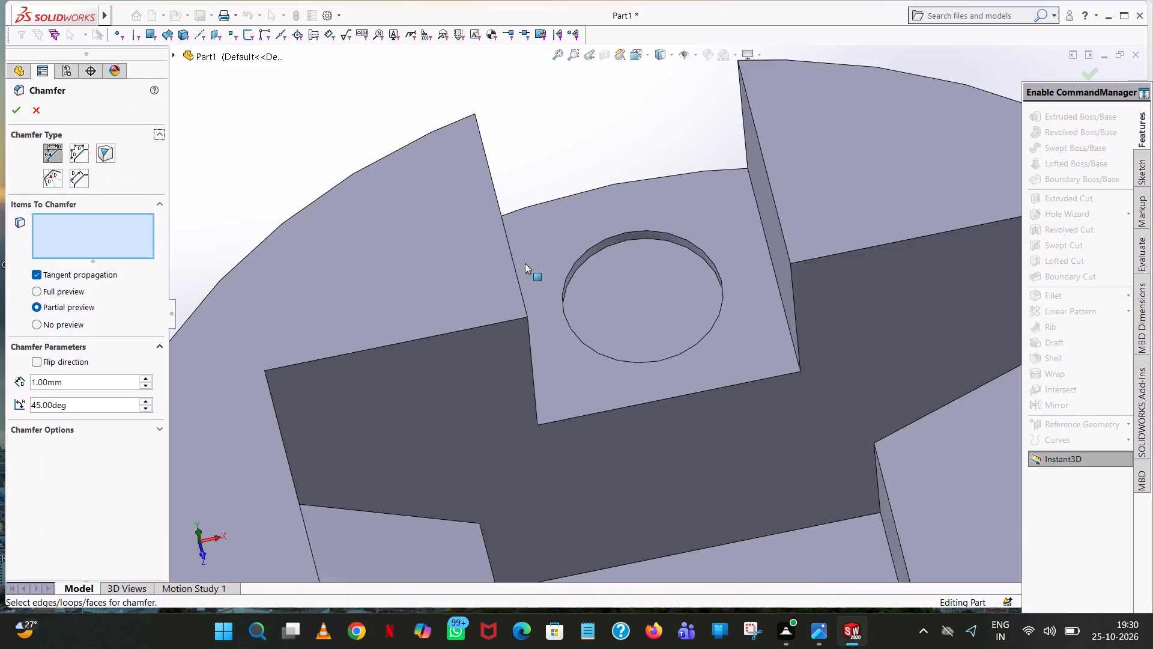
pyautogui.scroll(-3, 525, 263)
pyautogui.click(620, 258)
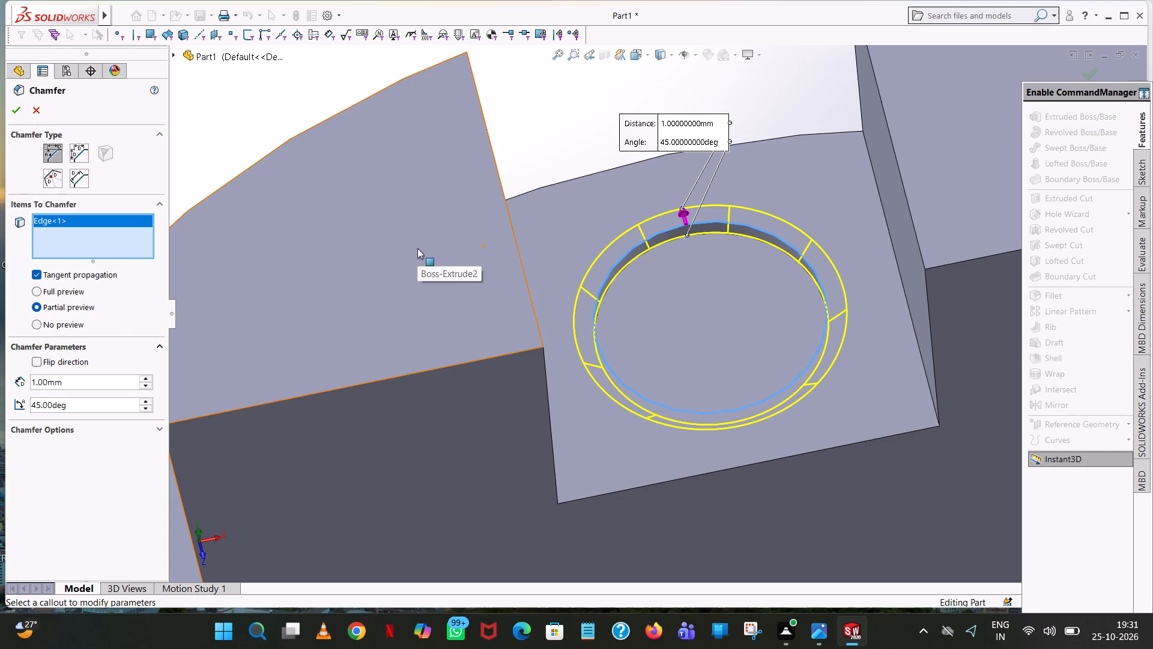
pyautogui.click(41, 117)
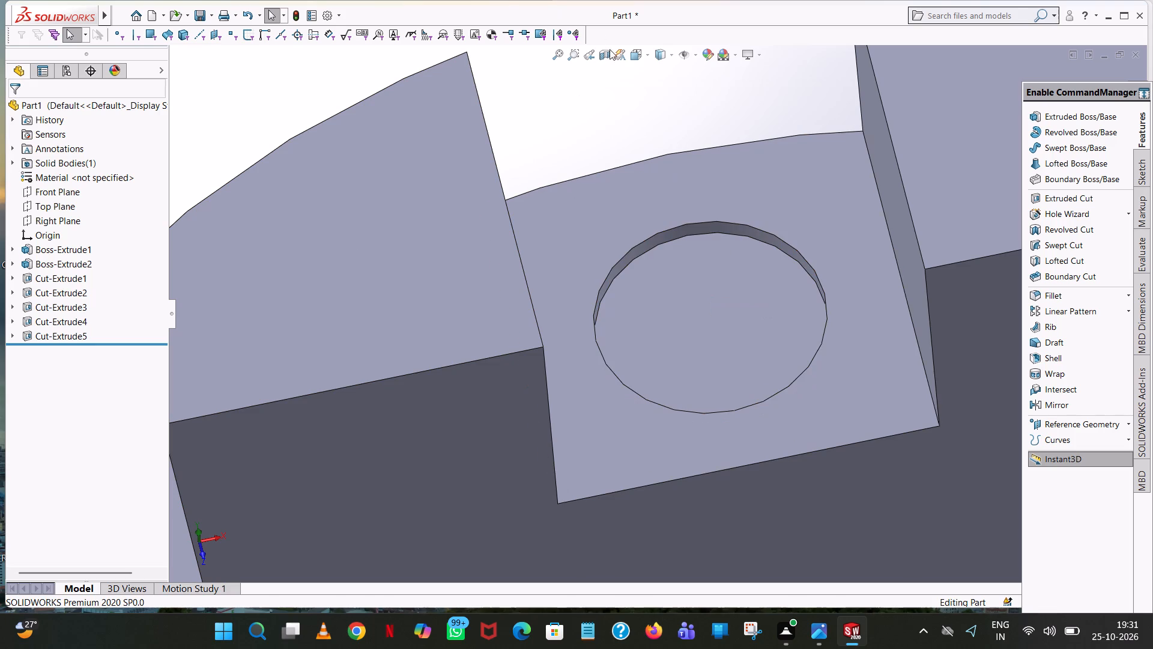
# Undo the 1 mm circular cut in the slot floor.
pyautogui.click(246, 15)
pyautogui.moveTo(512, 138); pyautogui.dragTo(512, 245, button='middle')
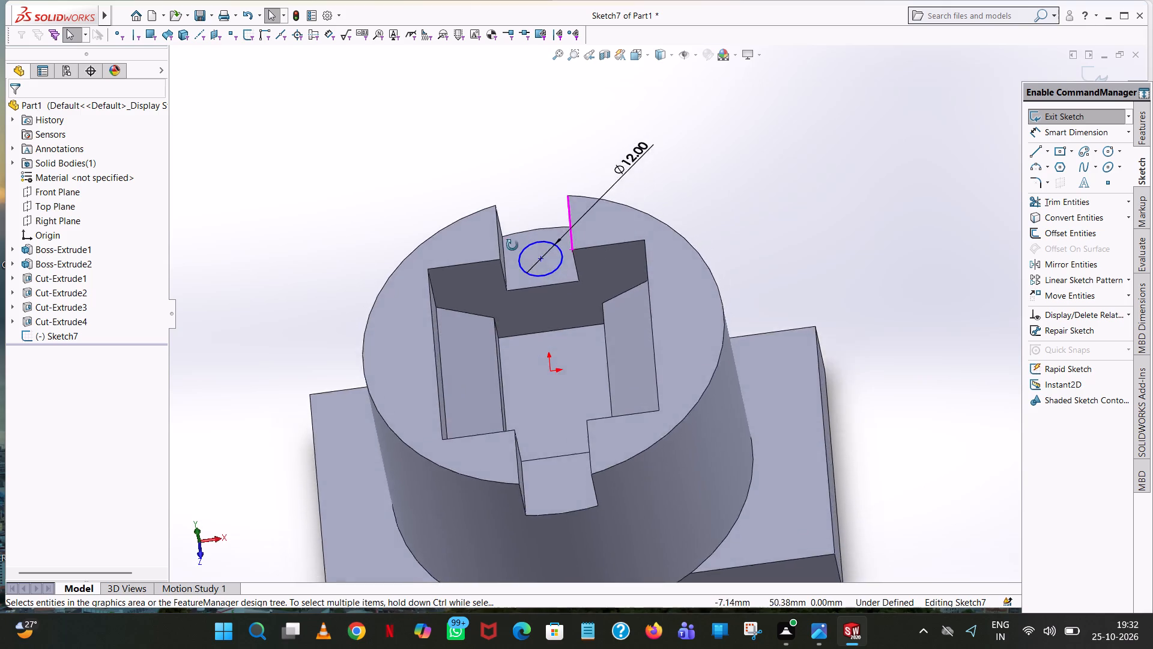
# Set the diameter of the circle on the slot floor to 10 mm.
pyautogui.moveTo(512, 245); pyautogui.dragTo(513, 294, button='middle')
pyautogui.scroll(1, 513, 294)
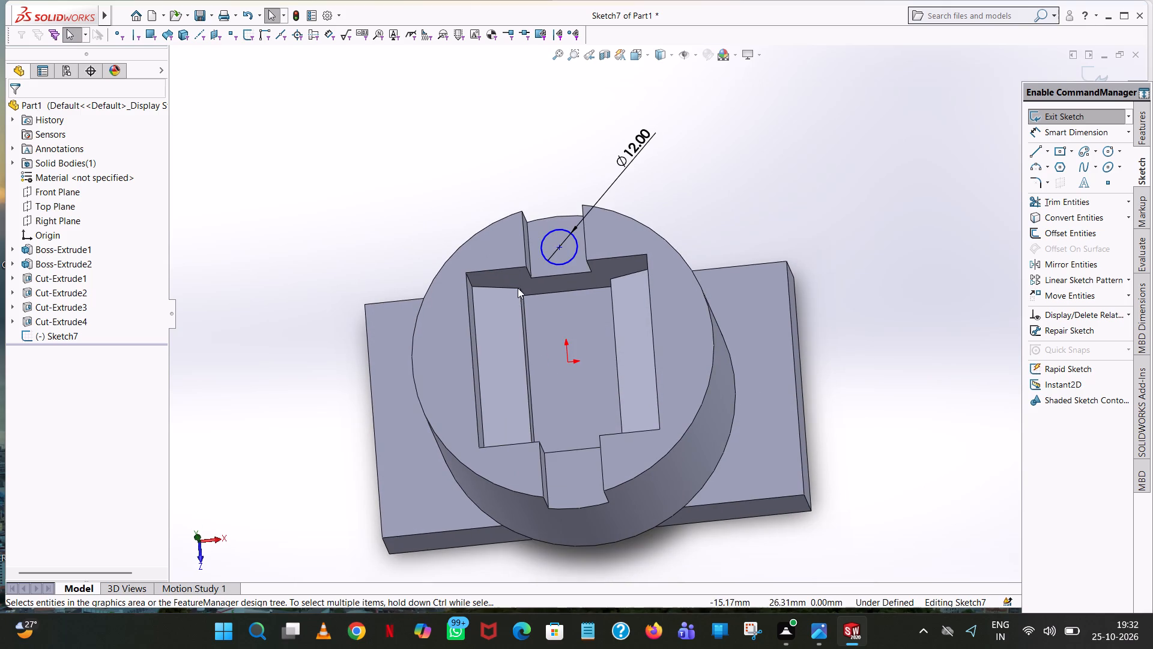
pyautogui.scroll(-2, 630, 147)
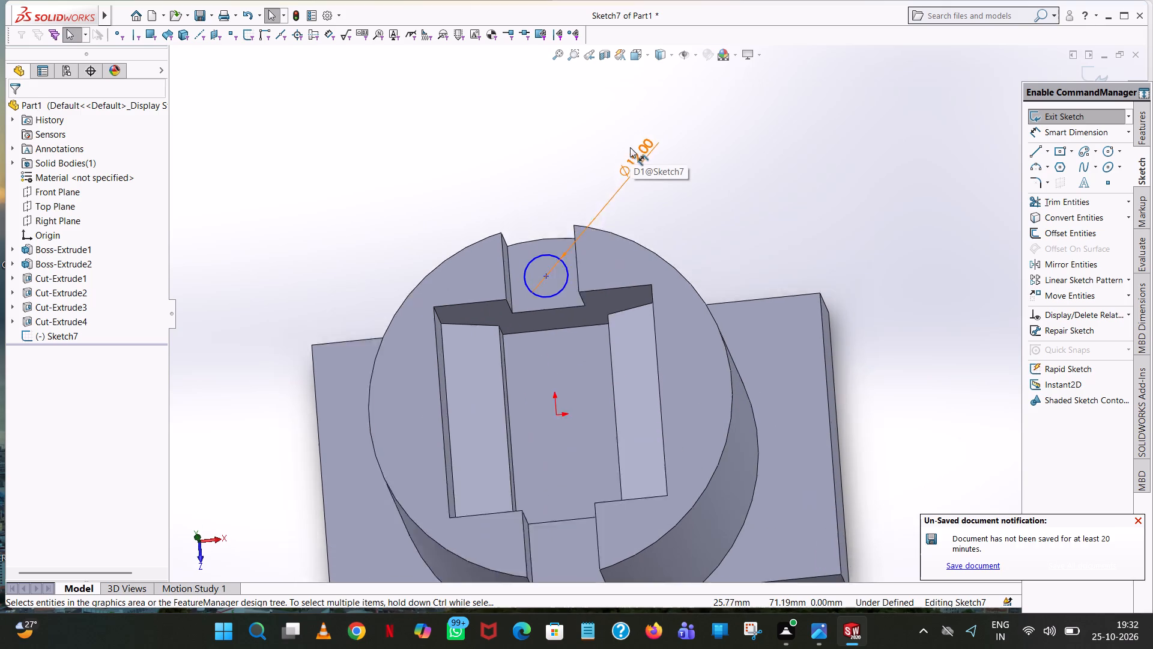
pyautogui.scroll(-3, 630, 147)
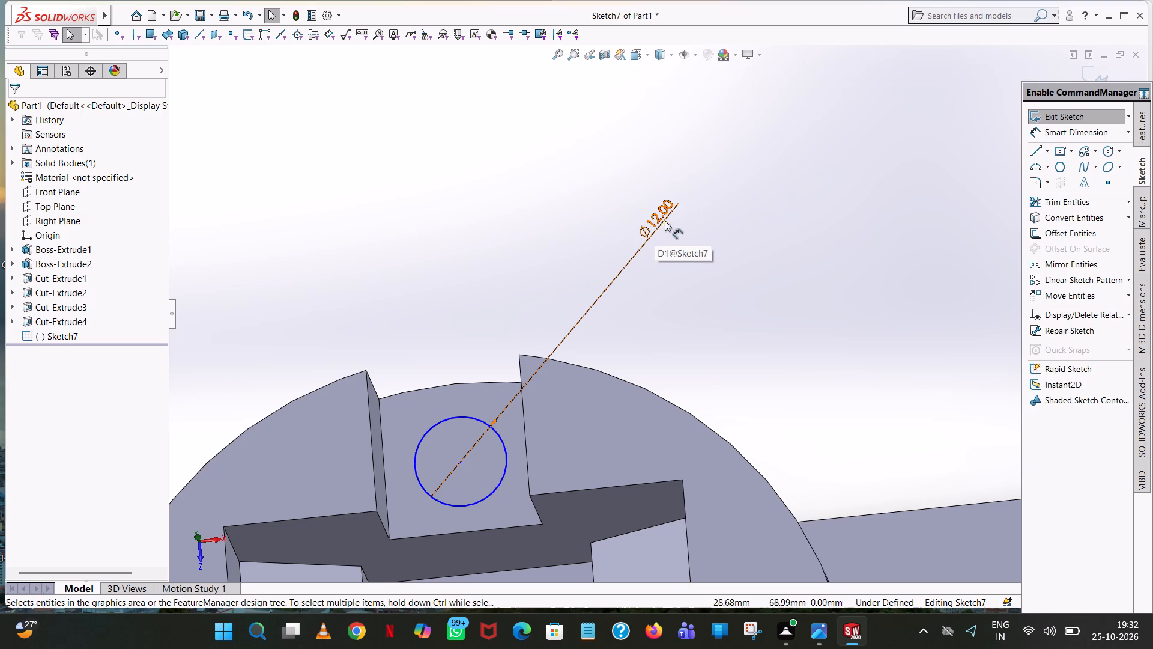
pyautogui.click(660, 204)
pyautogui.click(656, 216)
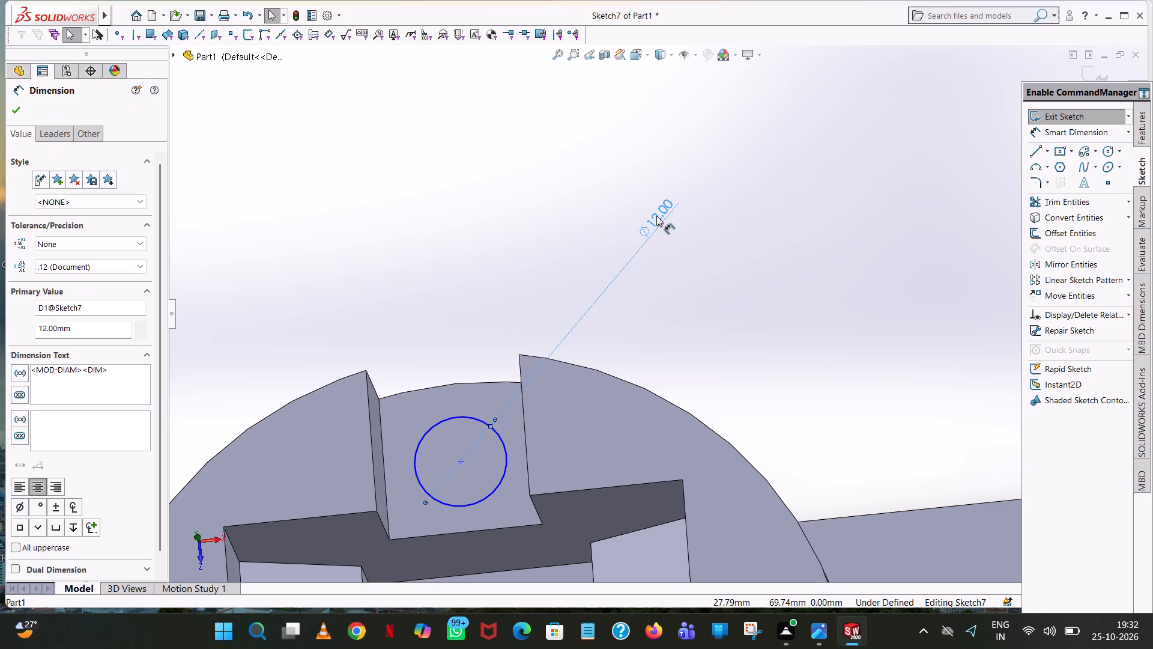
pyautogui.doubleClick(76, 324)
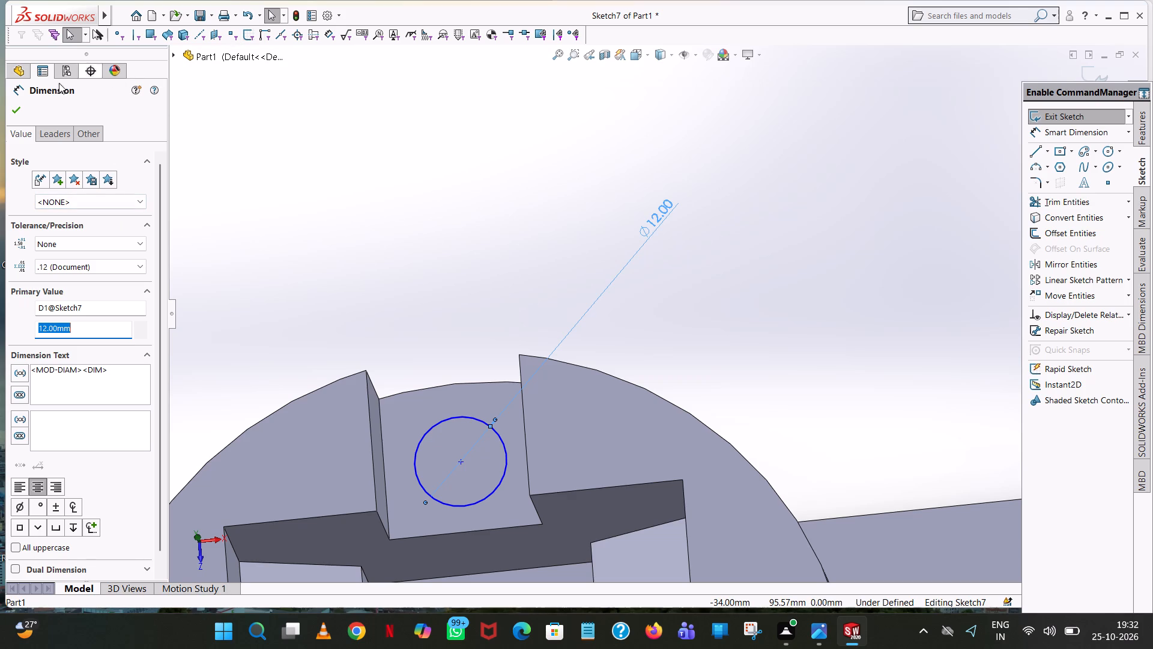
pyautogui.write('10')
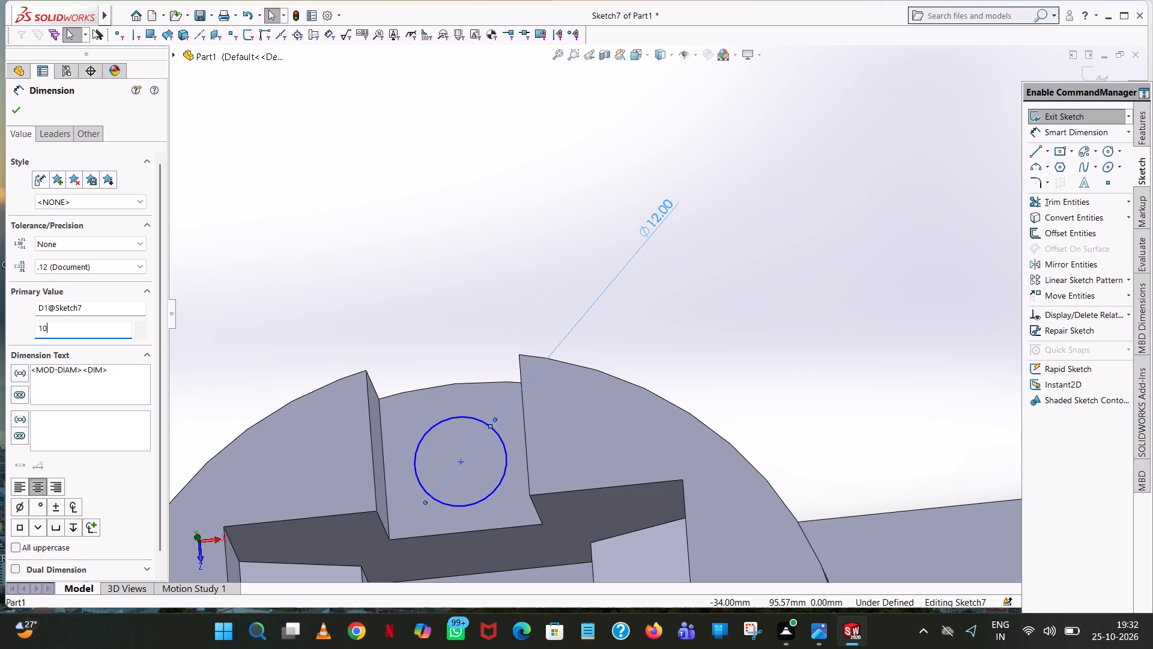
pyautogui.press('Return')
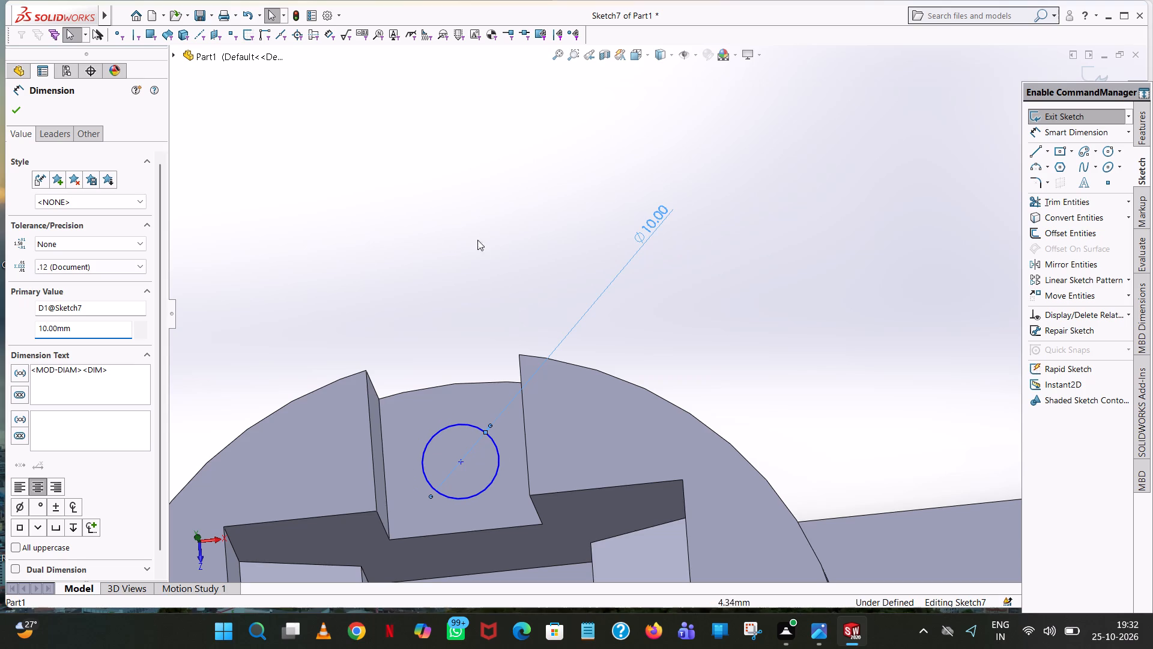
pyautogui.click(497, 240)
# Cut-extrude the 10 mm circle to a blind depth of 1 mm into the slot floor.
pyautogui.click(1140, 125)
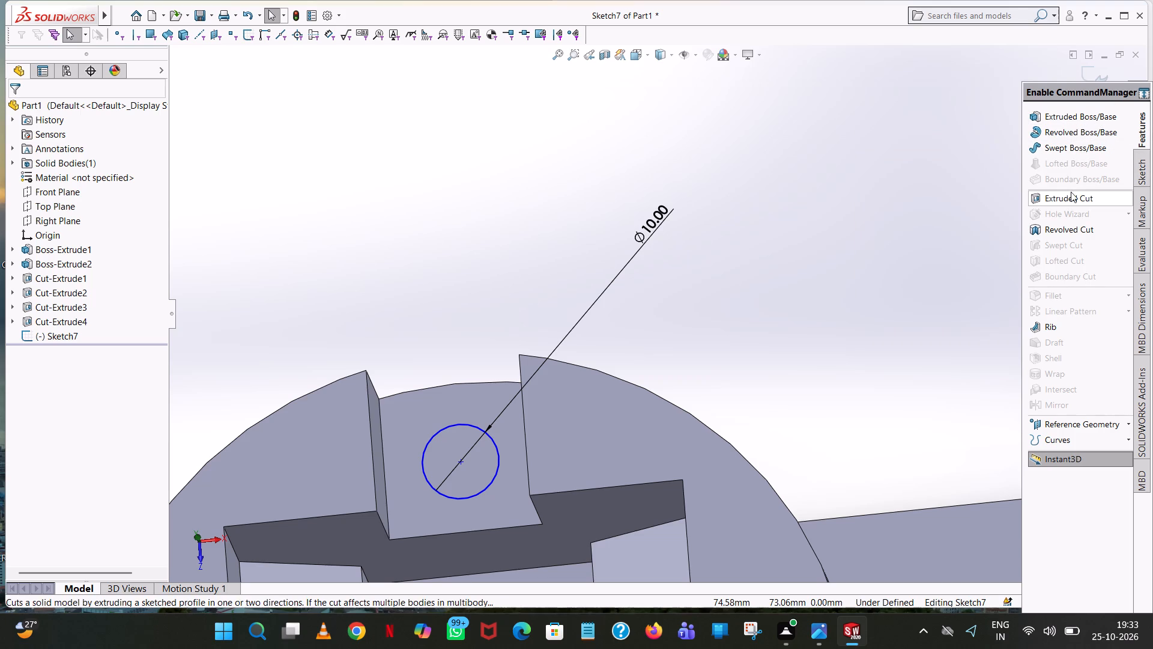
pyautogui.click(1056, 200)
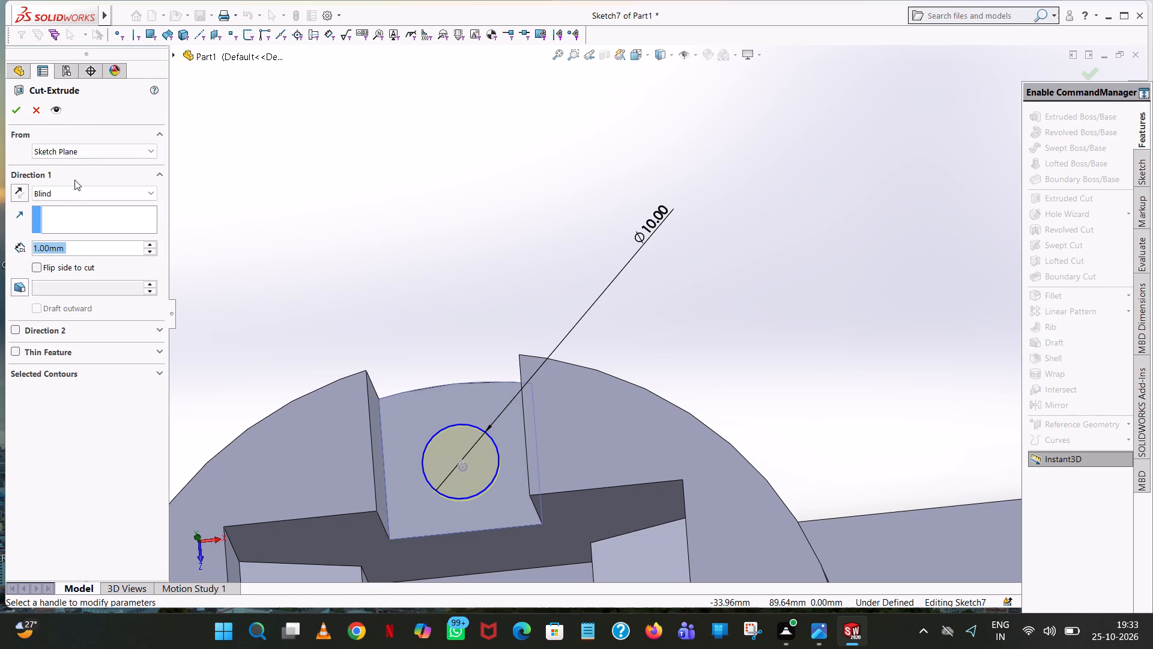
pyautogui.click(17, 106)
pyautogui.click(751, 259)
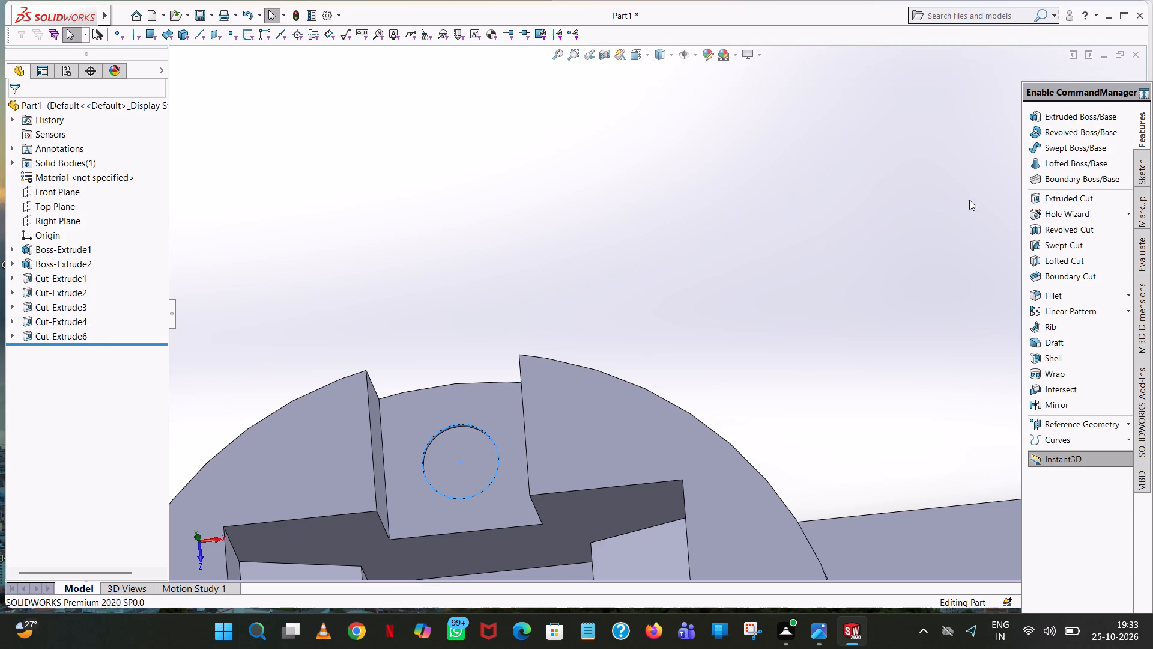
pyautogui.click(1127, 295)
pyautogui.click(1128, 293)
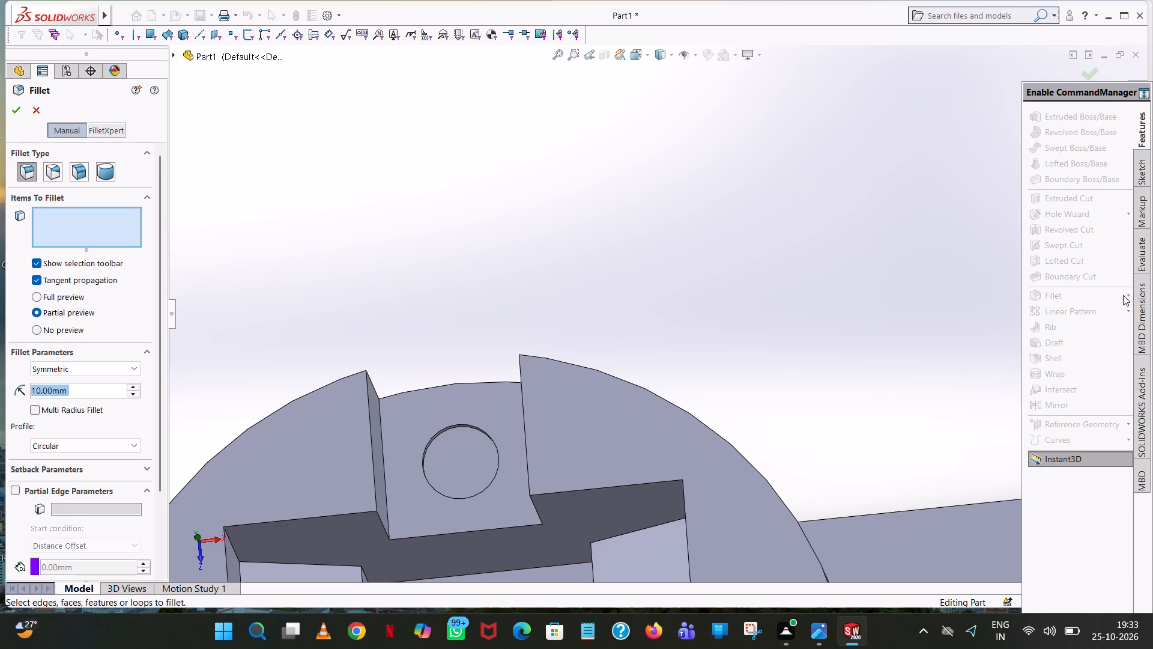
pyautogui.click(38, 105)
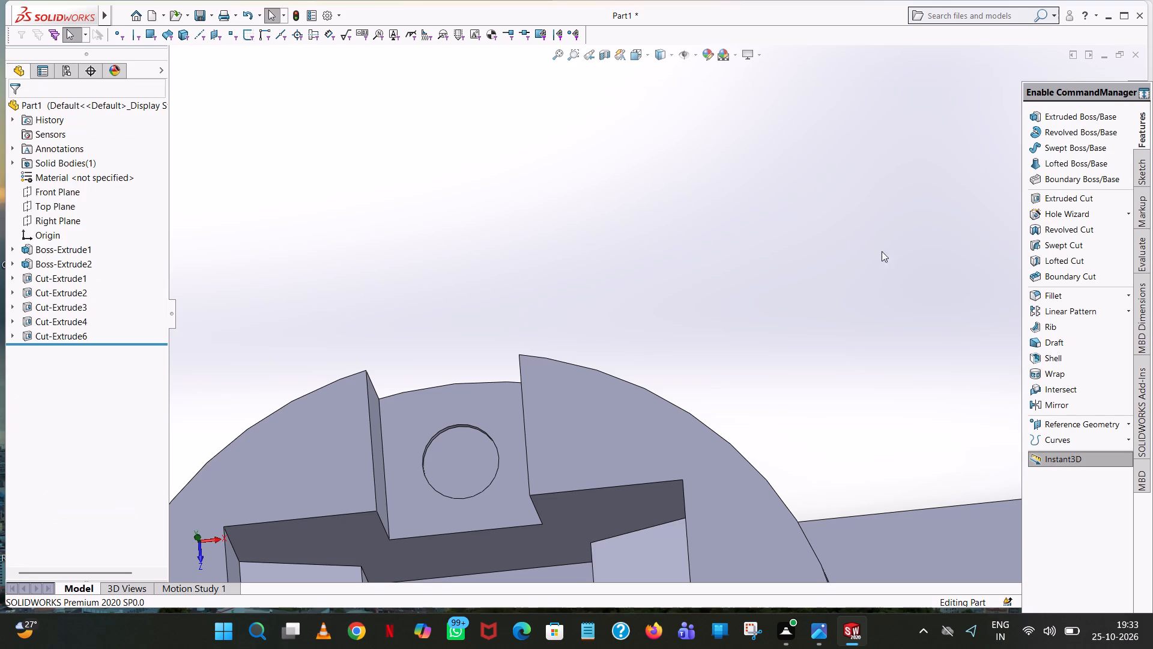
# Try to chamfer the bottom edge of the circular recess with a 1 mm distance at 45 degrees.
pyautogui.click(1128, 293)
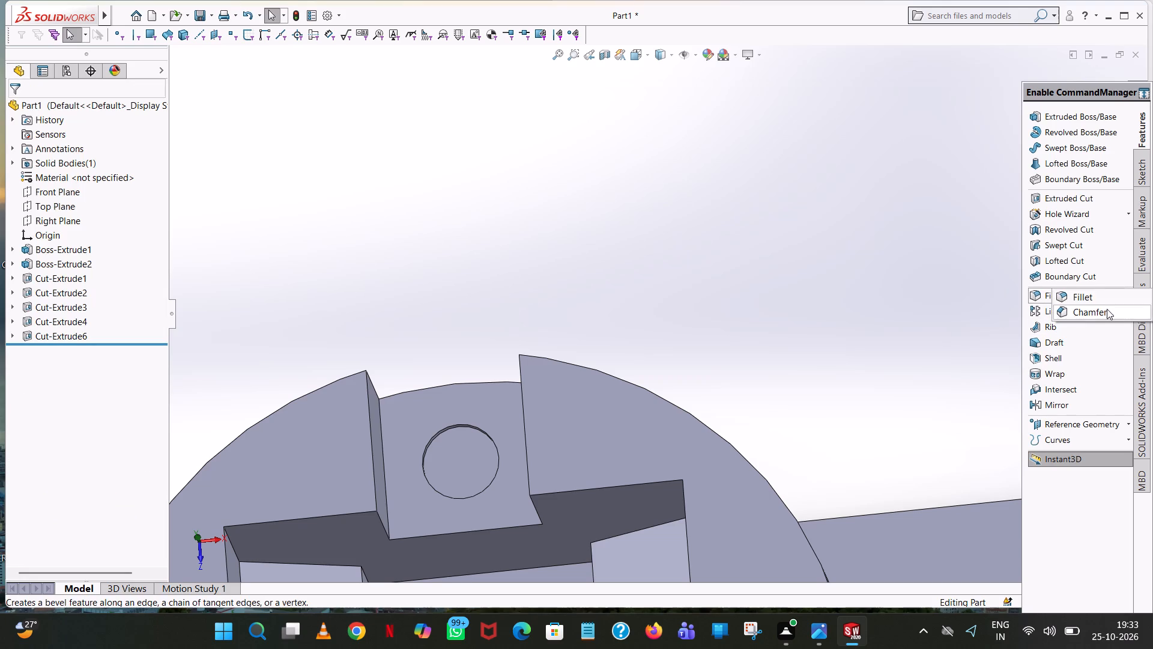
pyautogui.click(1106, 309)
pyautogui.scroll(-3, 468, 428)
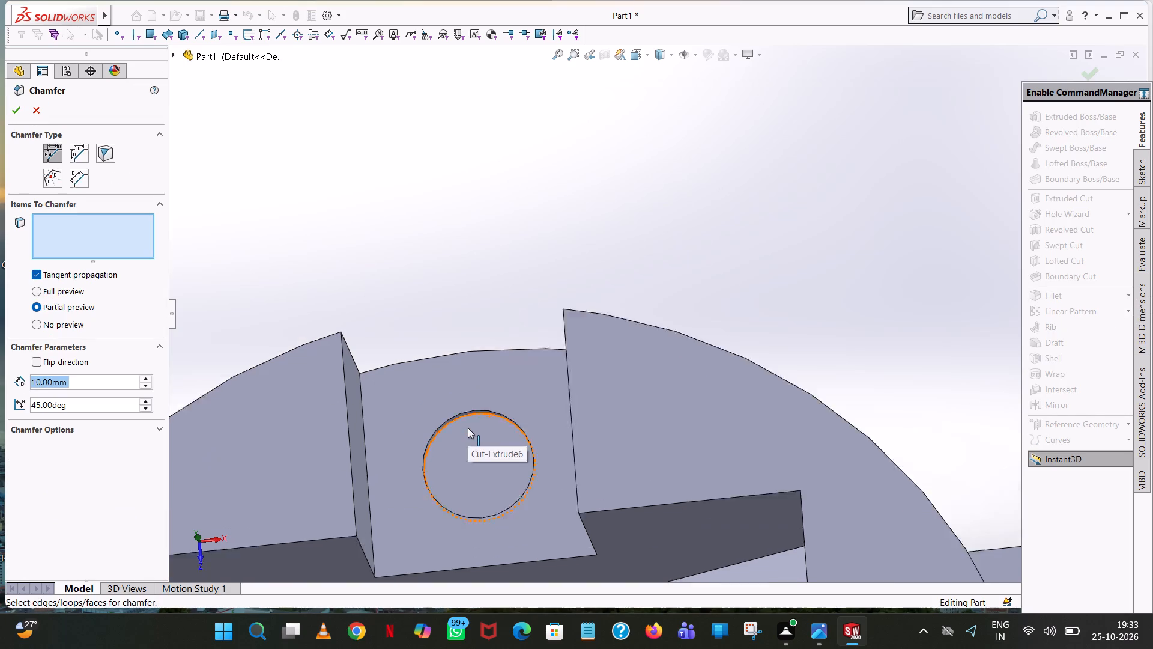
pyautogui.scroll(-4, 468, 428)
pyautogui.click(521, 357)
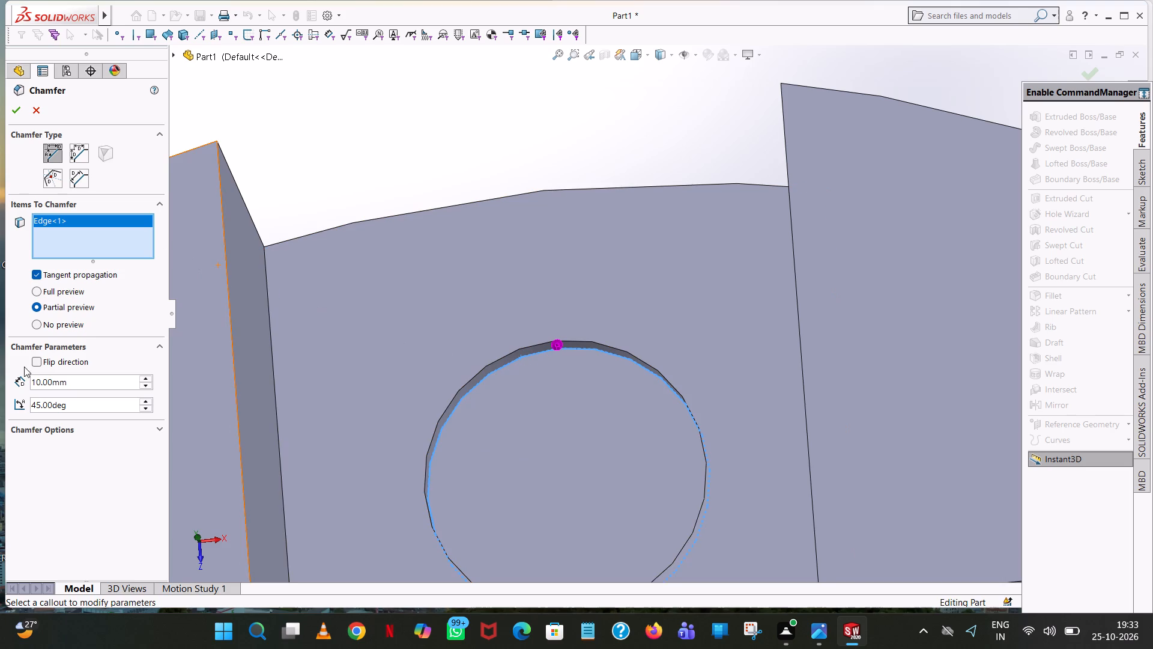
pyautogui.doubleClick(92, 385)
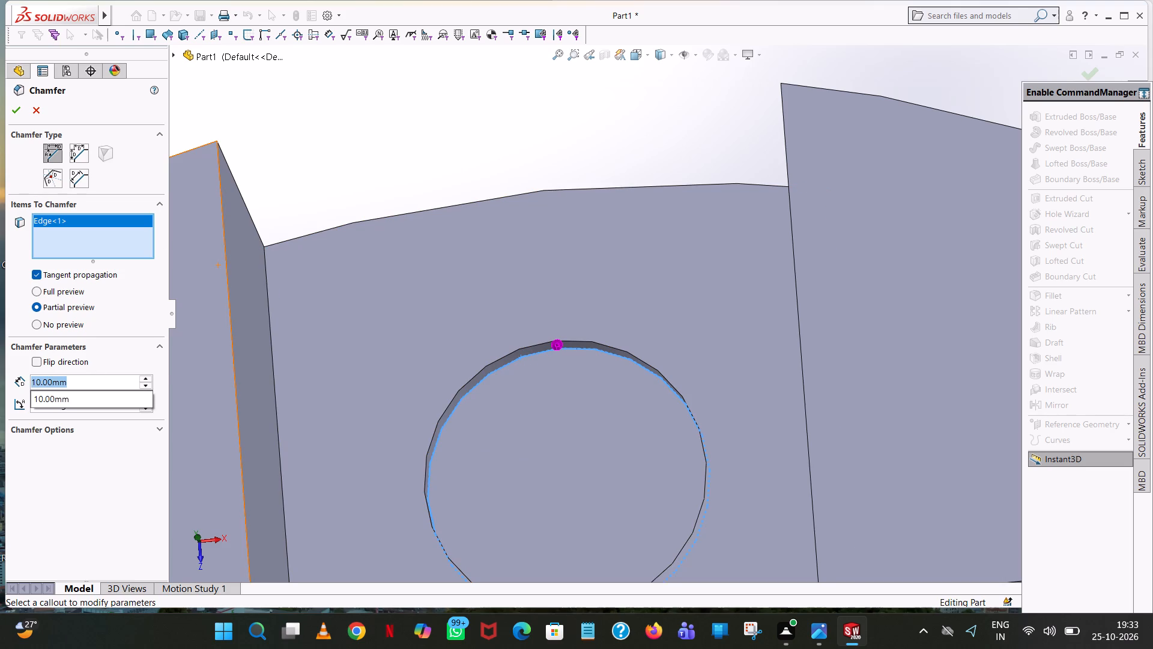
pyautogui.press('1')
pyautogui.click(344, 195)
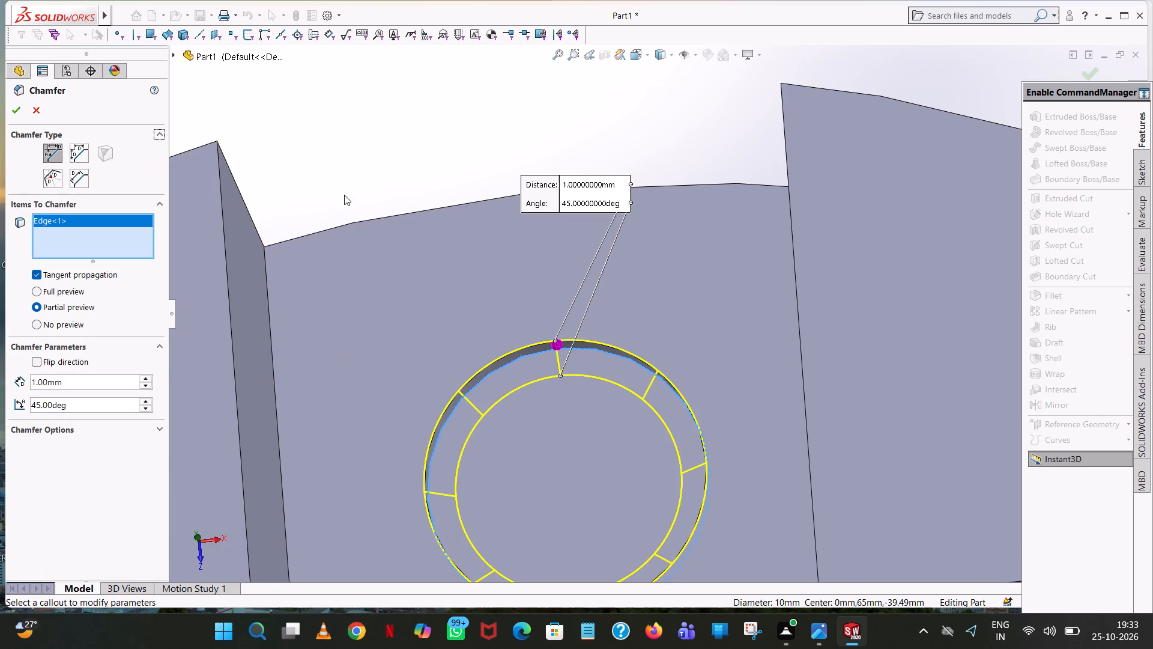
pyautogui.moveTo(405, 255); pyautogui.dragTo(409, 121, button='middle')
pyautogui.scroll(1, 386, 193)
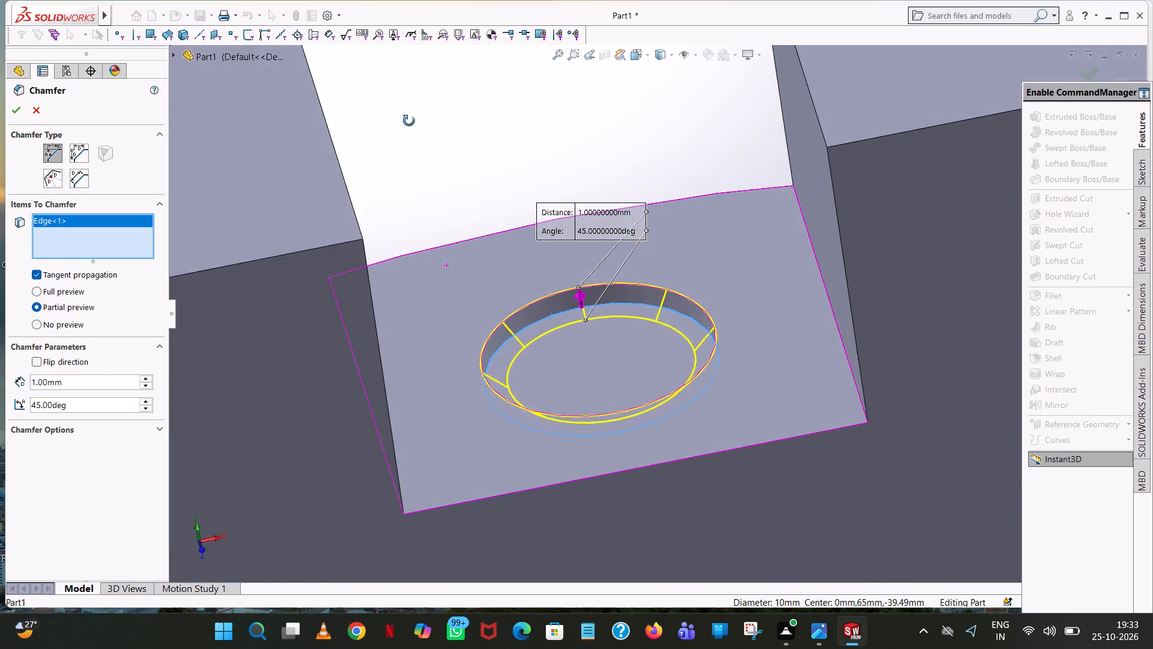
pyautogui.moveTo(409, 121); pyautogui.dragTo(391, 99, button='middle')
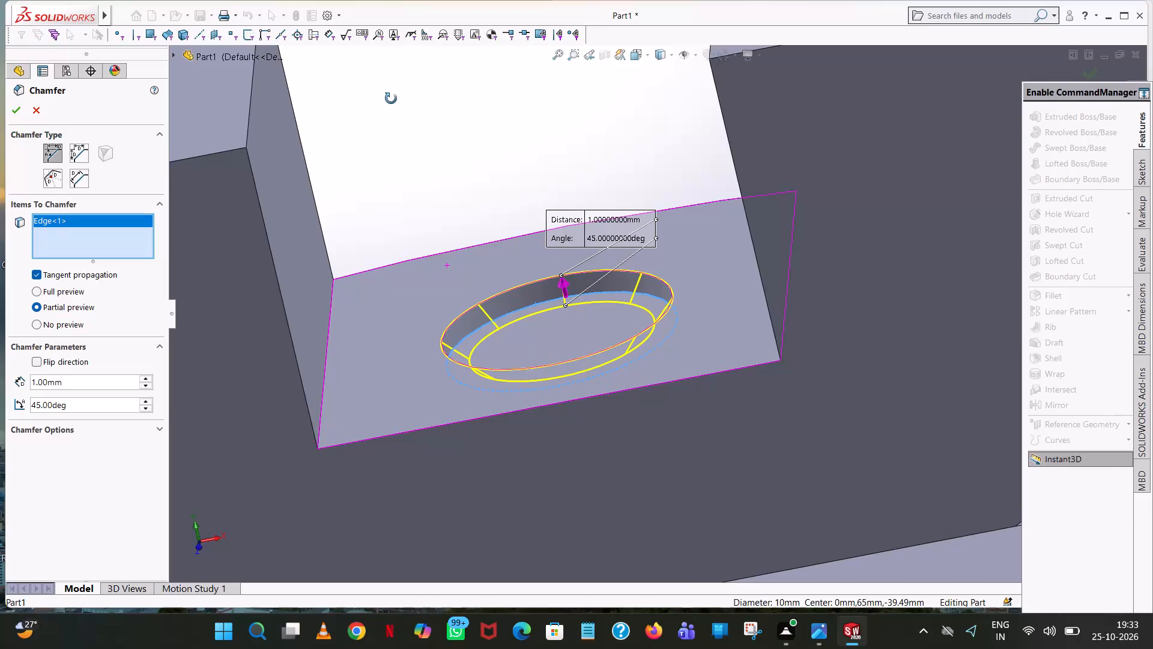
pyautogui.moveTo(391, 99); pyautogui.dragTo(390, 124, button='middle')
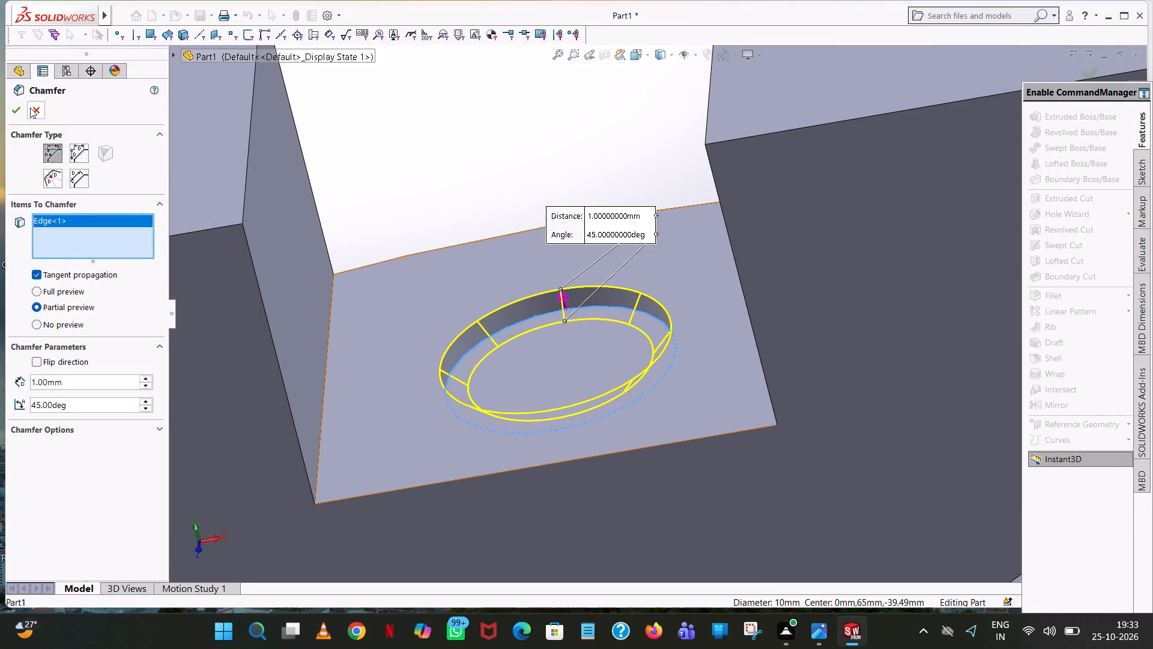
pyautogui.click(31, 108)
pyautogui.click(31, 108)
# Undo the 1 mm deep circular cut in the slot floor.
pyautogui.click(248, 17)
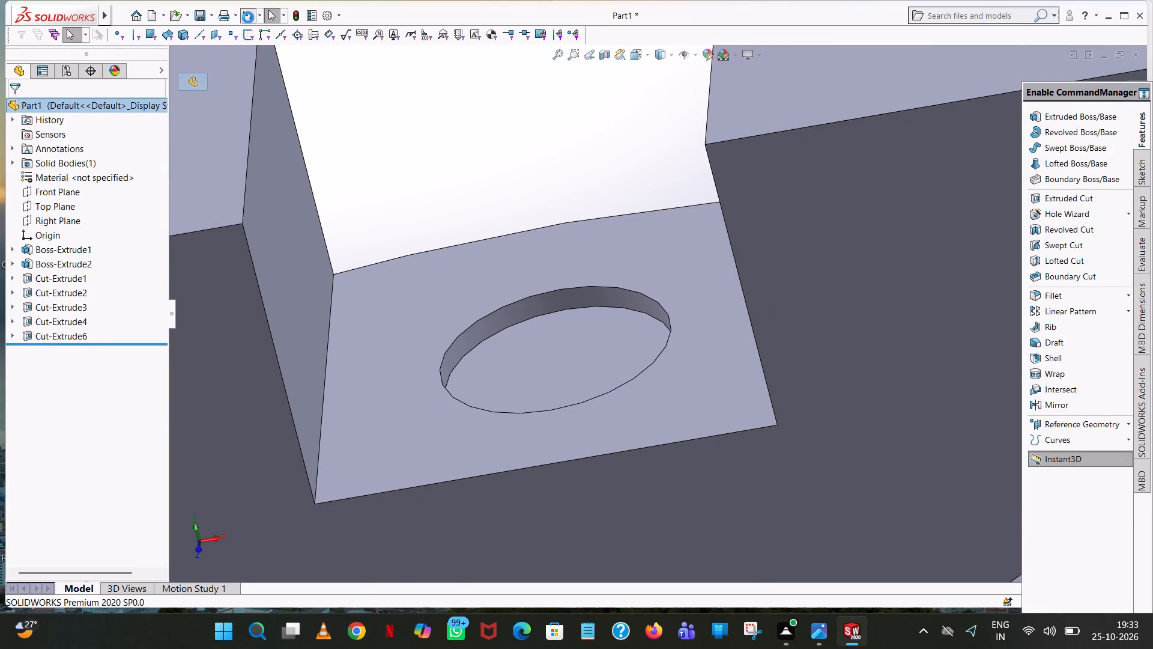
# Set the diameter of the circle on the slot floor to 12 mm.
pyautogui.click(653, 218)
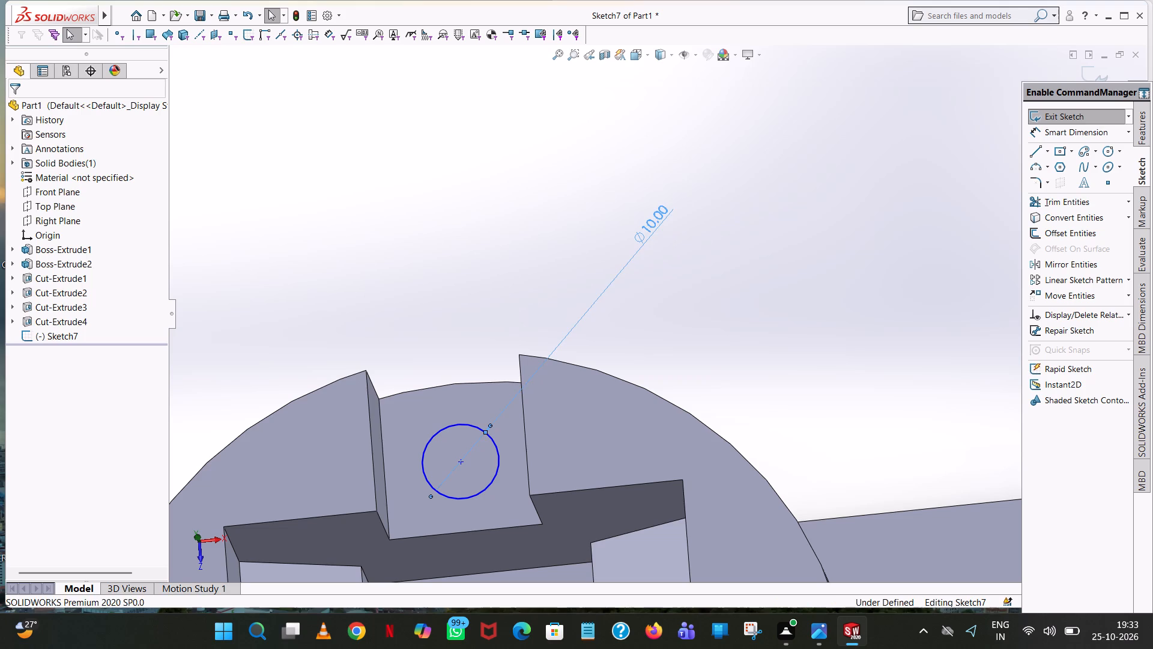
pyautogui.doubleClick(649, 218)
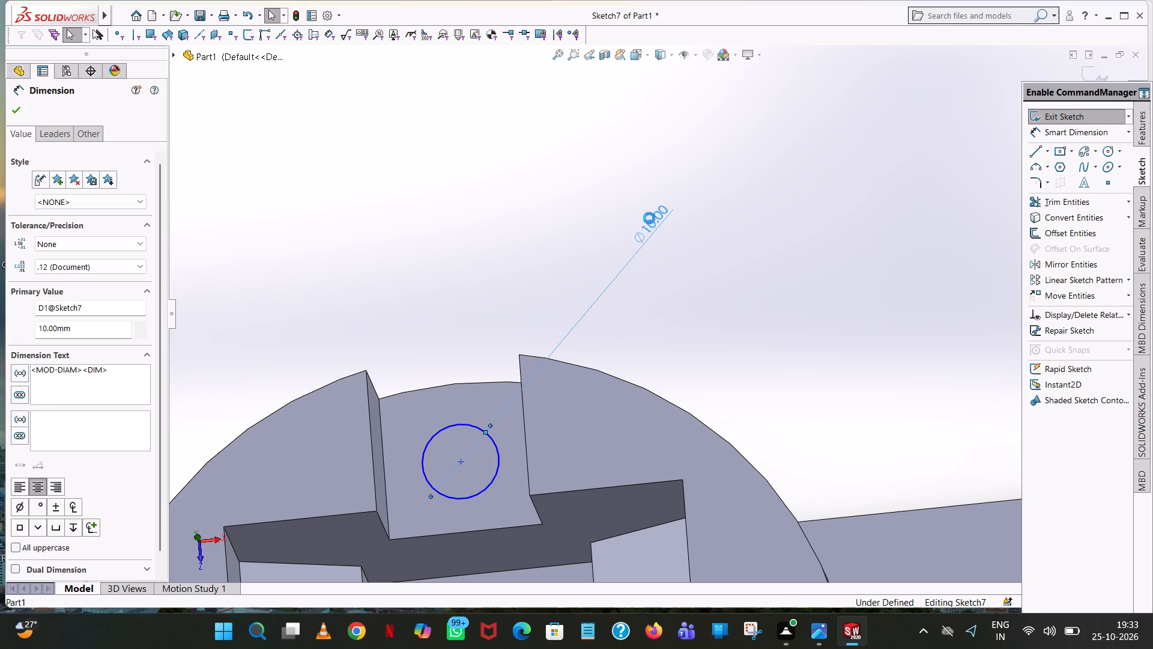
pyautogui.write('12')
pyautogui.press('Return')
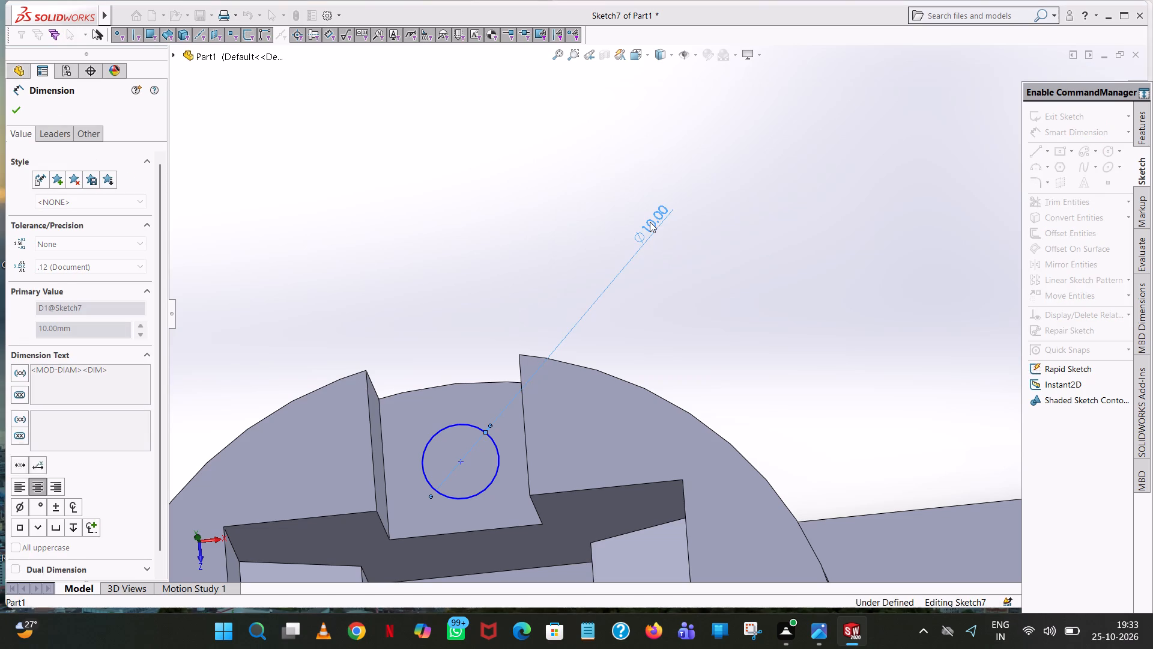
pyautogui.click(9, 107)
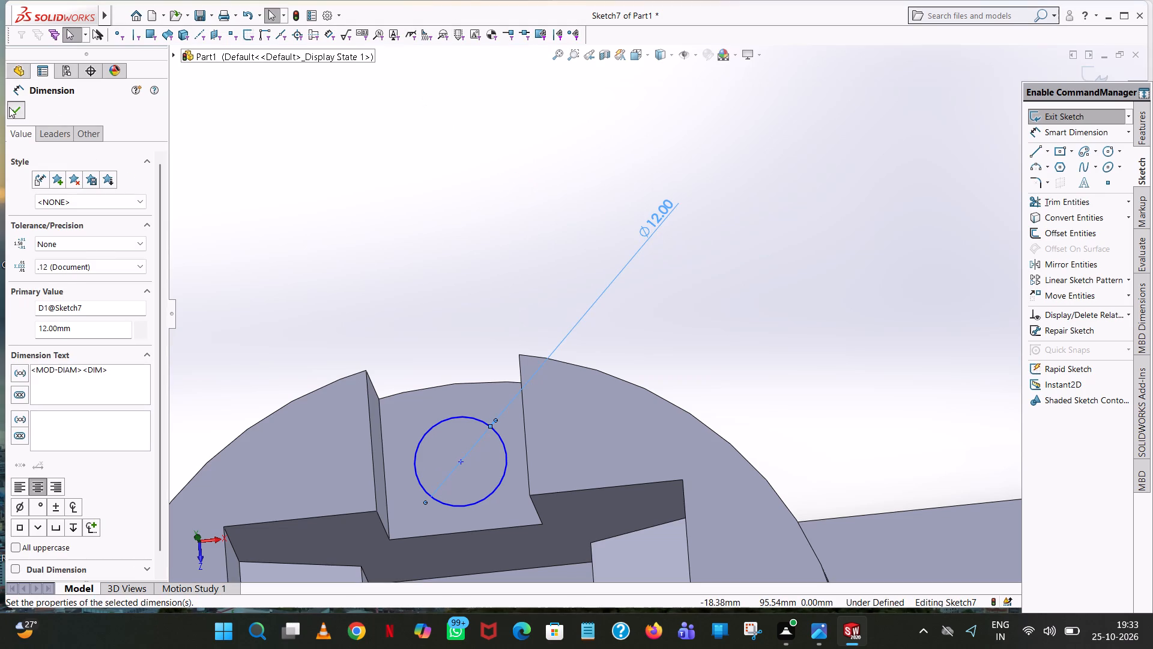
# In the top view, dimension the vertical distance between the 12 mm circle's centre and the origin.
pyautogui.click(1079, 132)
pyautogui.scroll(6, 636, 421)
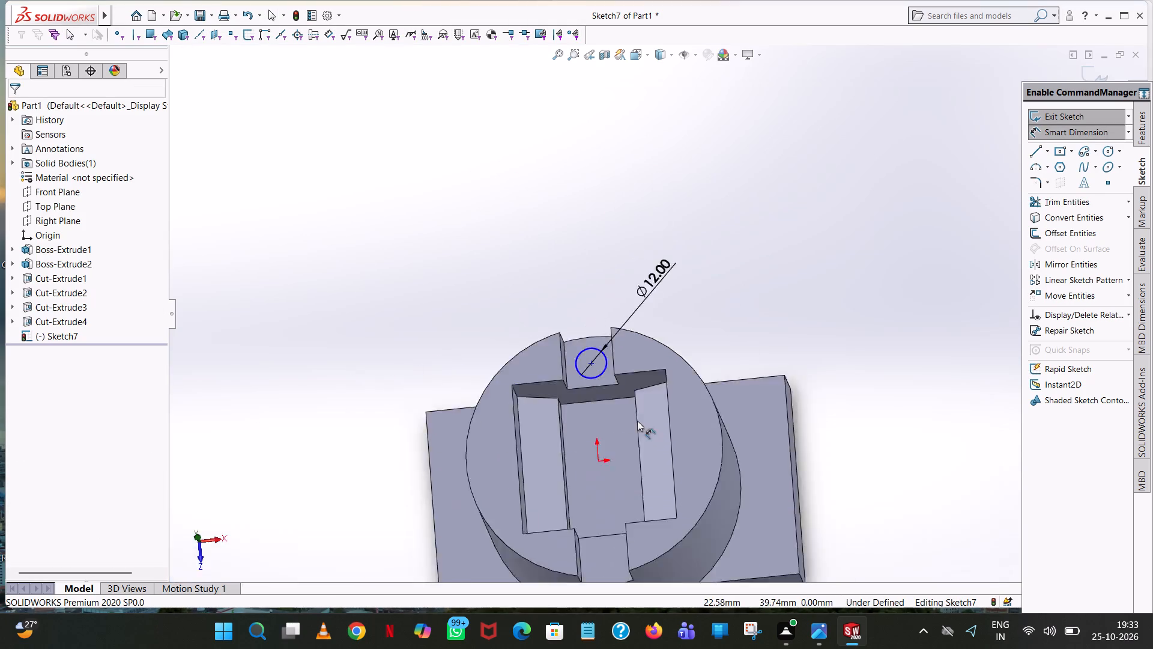
pyautogui.scroll(1, 637, 421)
pyautogui.click(602, 353)
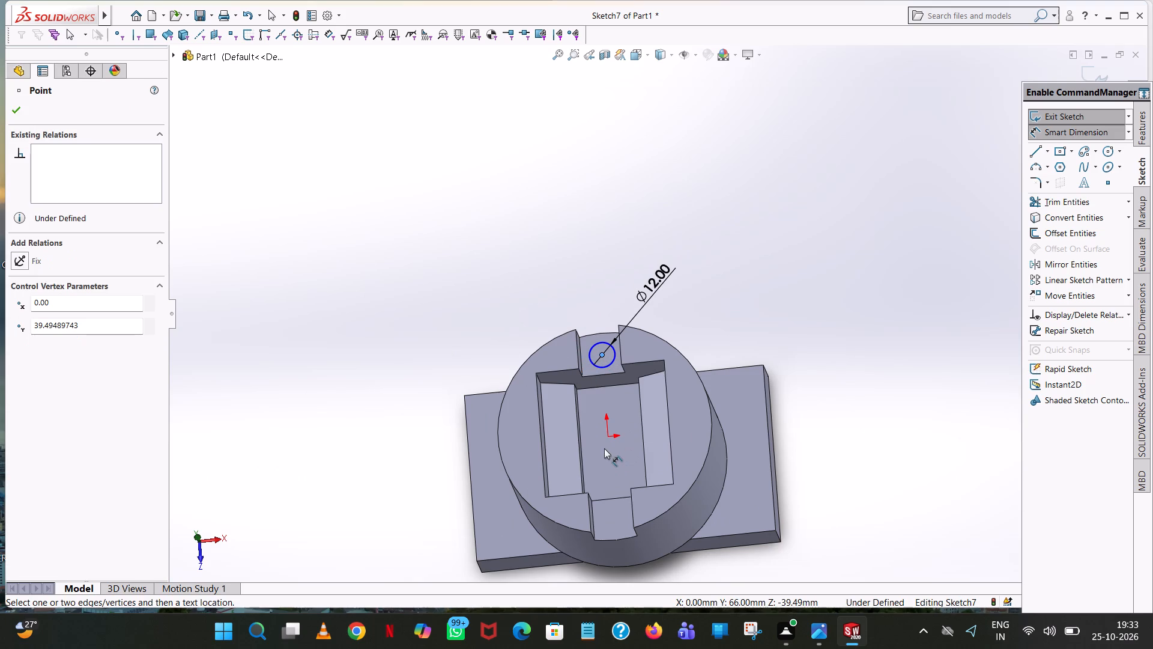
pyautogui.moveTo(612, 428); pyautogui.dragTo(621, 338, button='middle')
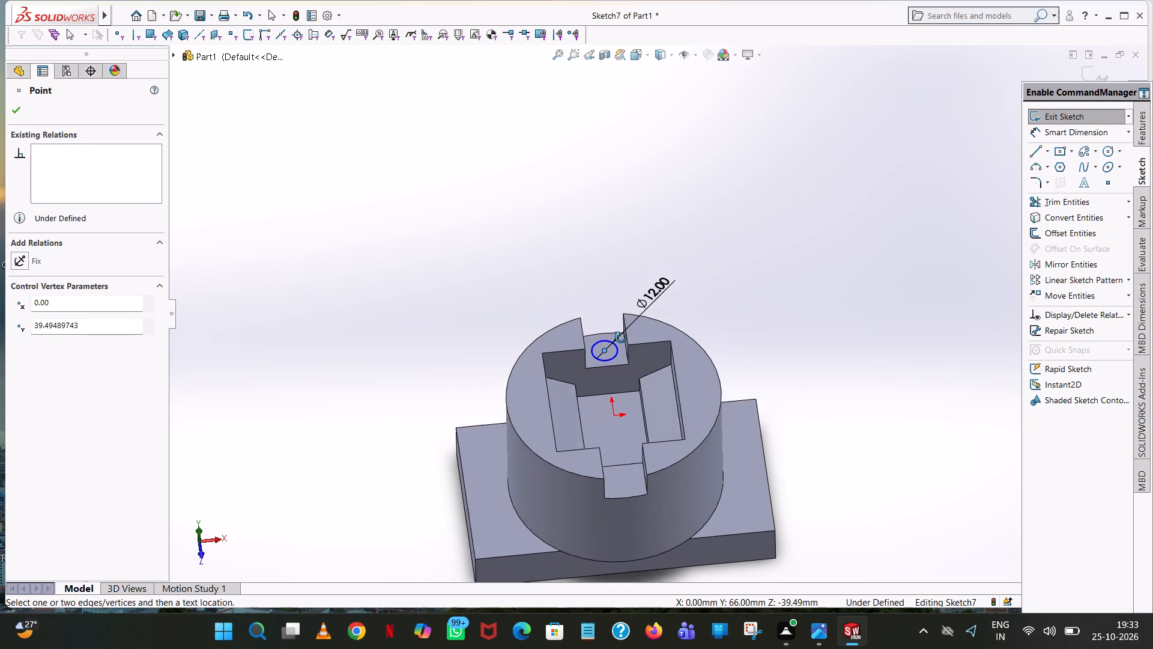
pyautogui.moveTo(621, 338); pyautogui.dragTo(621, 326, button='middle')
pyautogui.scroll(1, 621, 326)
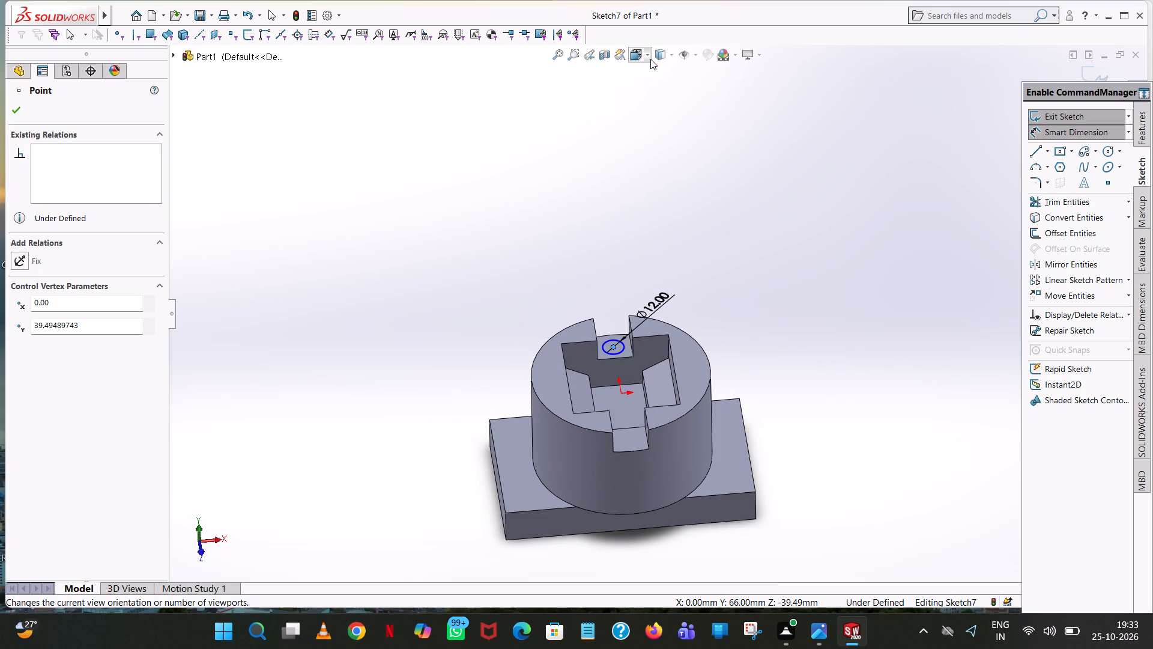
pyautogui.click(650, 59)
pyautogui.click(701, 122)
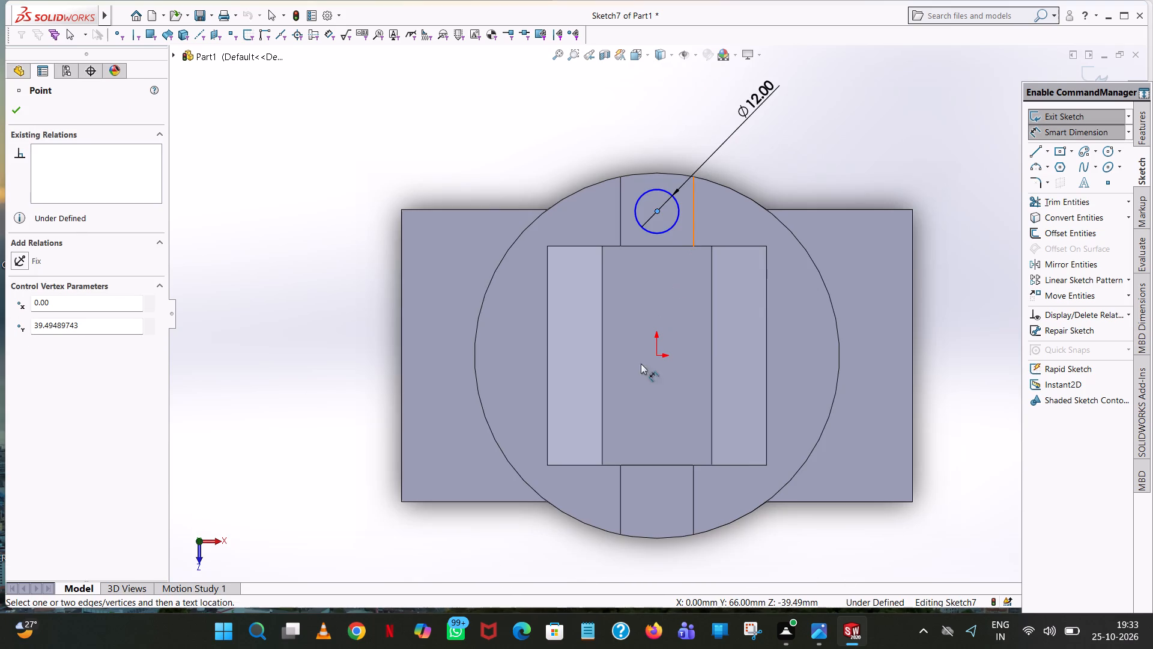
pyautogui.click(659, 357)
pyautogui.click(380, 290)
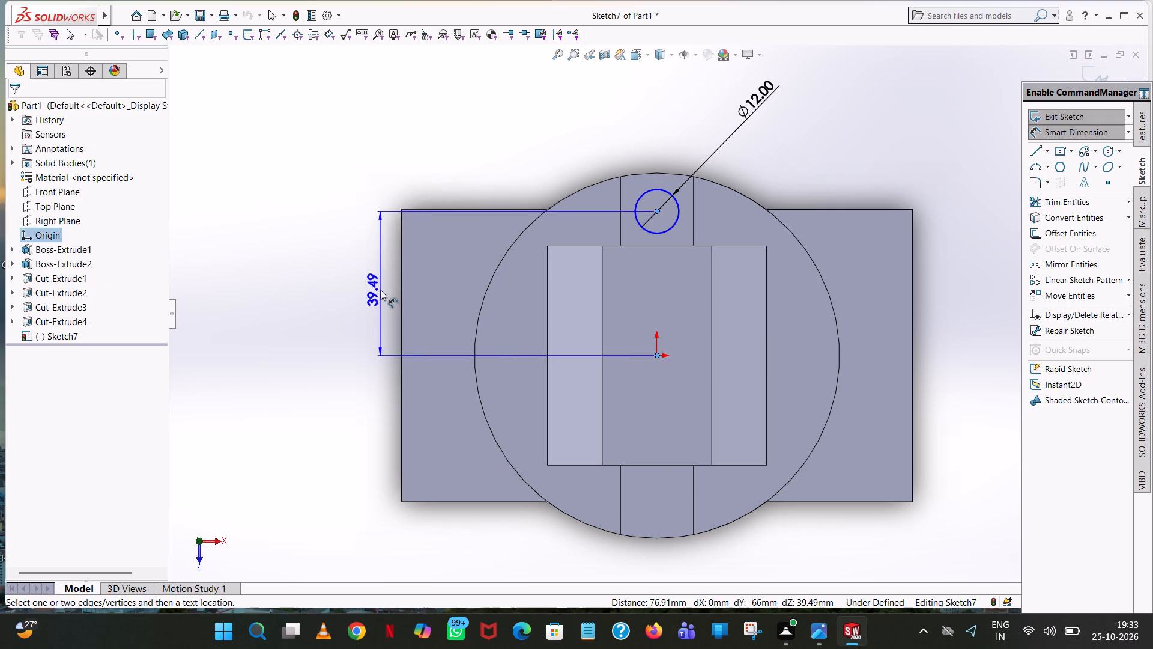
pyautogui.click(327, 270)
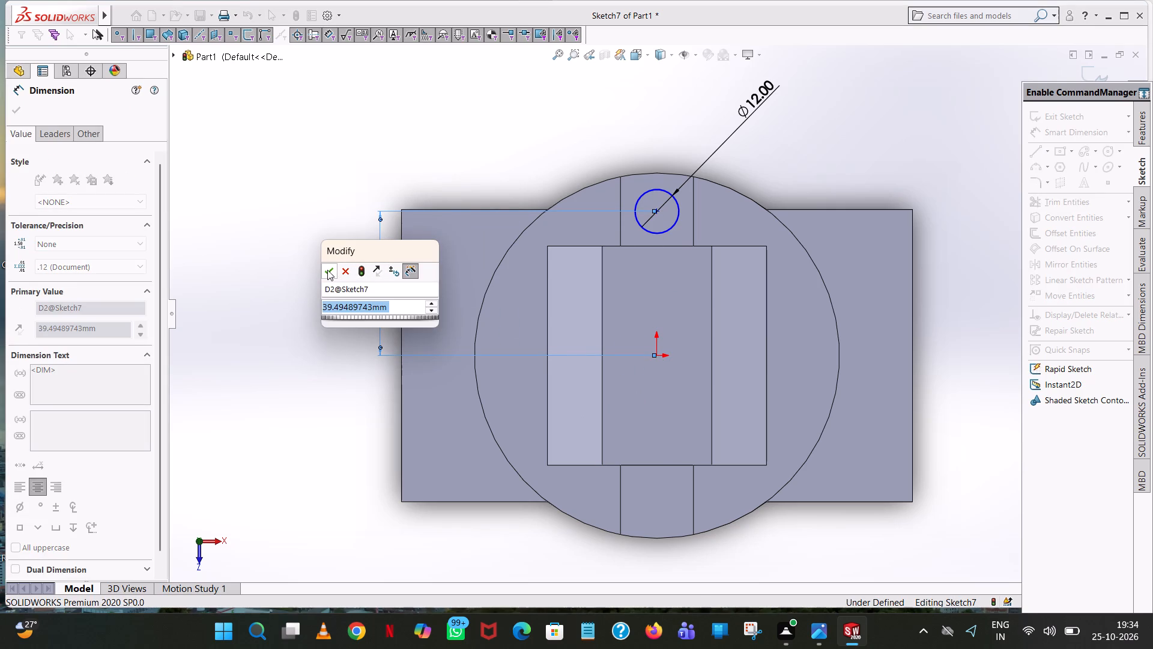
pyautogui.click(353, 128)
pyautogui.press('Escape')
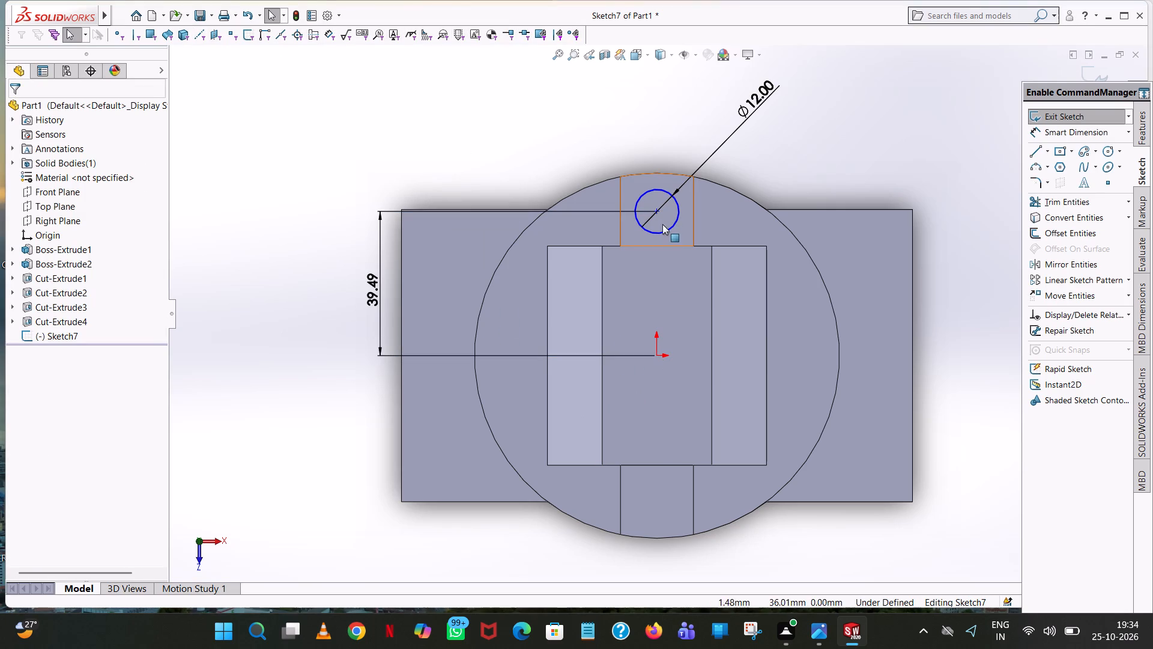
# Add a vertical relation between the 12 mm circle's centre and the origin.
pyautogui.keyDown('ctrl'); pyautogui.click(656, 210); pyautogui.keyUp('ctrl')
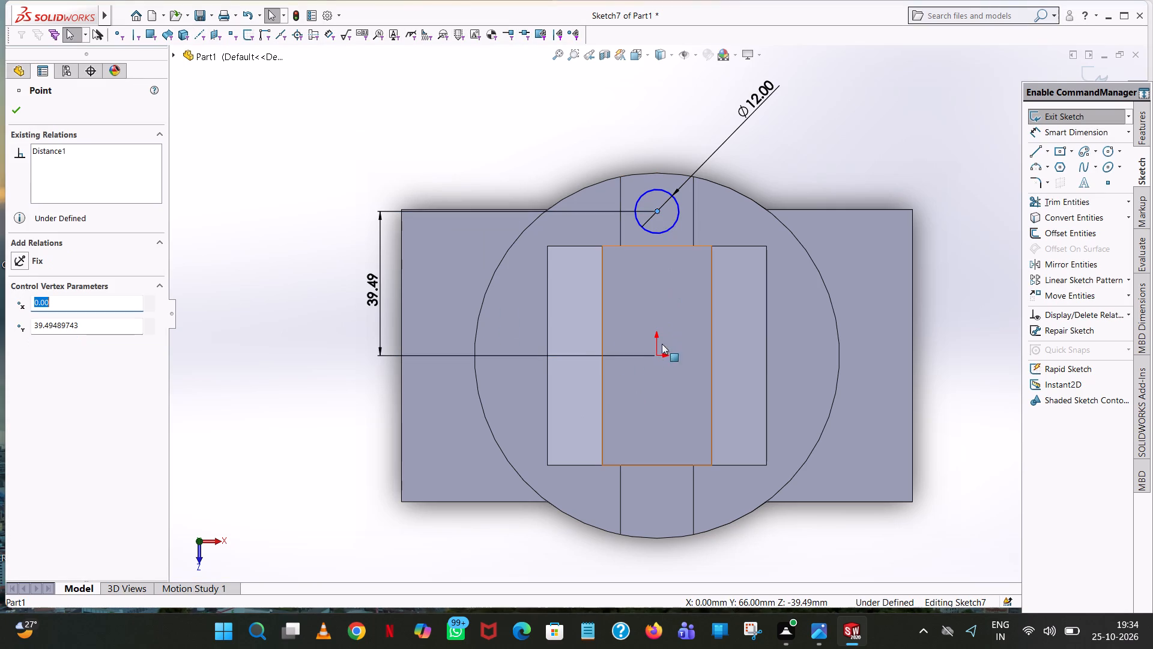
pyautogui.keyDown('ctrl'); pyautogui.click(655, 355); pyautogui.keyUp('ctrl')
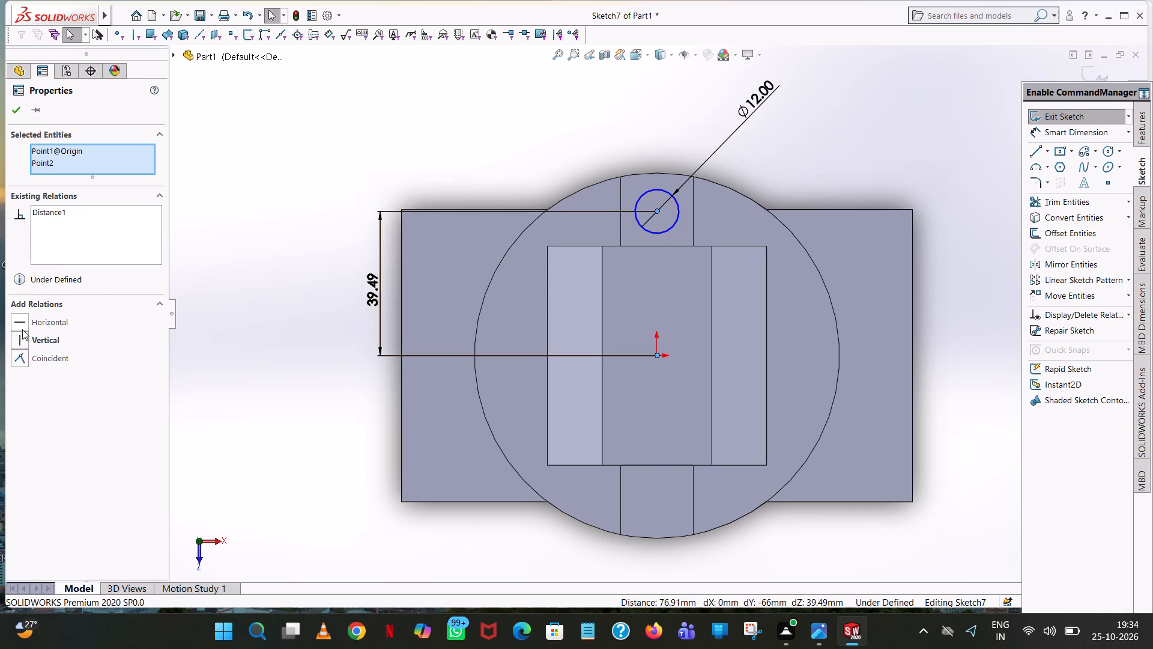
pyautogui.click(38, 340)
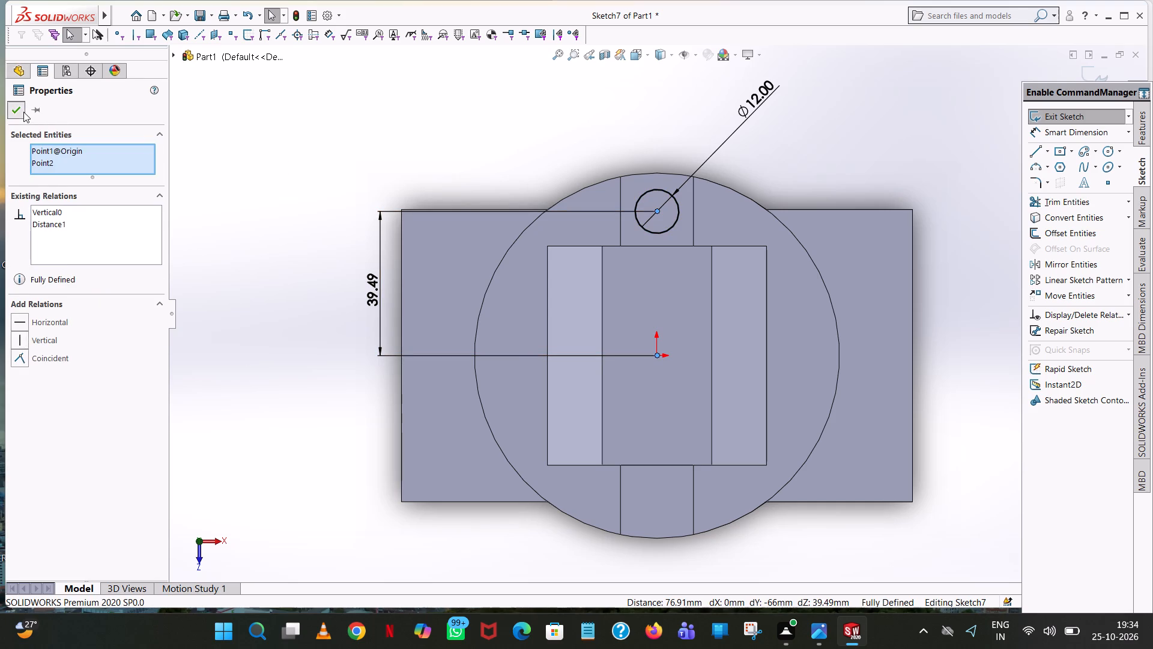
pyautogui.click(23, 112)
pyautogui.click(858, 113)
# Cut-extrude the 12 mm circle blind into the slot floor to a depth of 1 mm.
pyautogui.click(1149, 128)
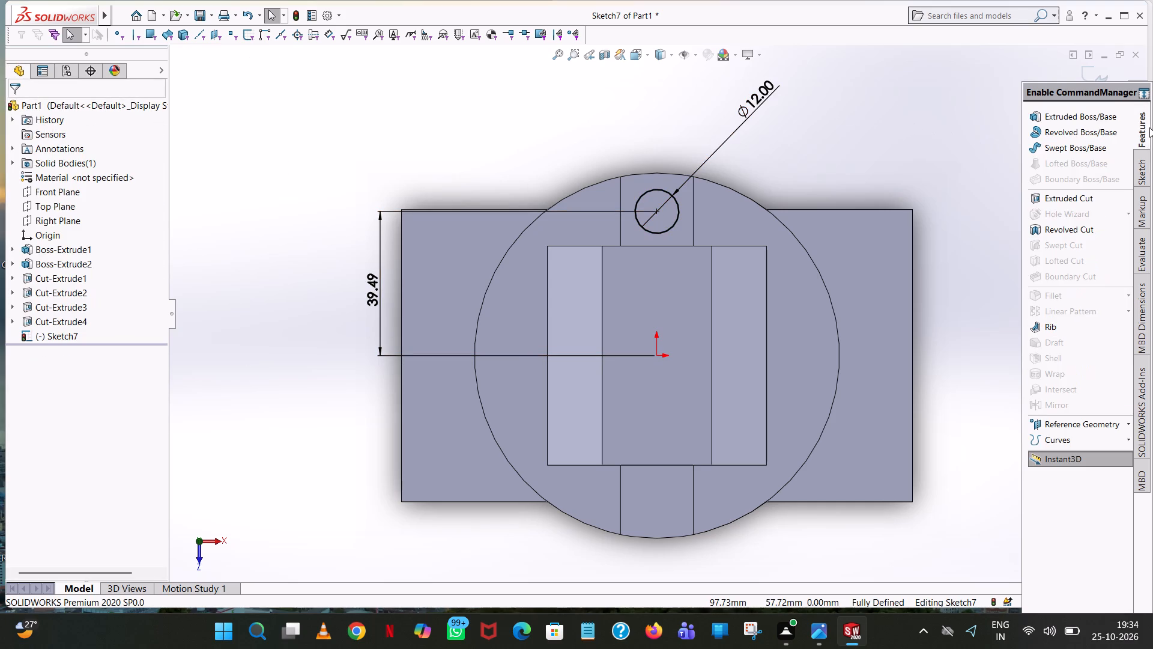
pyautogui.click(1103, 197)
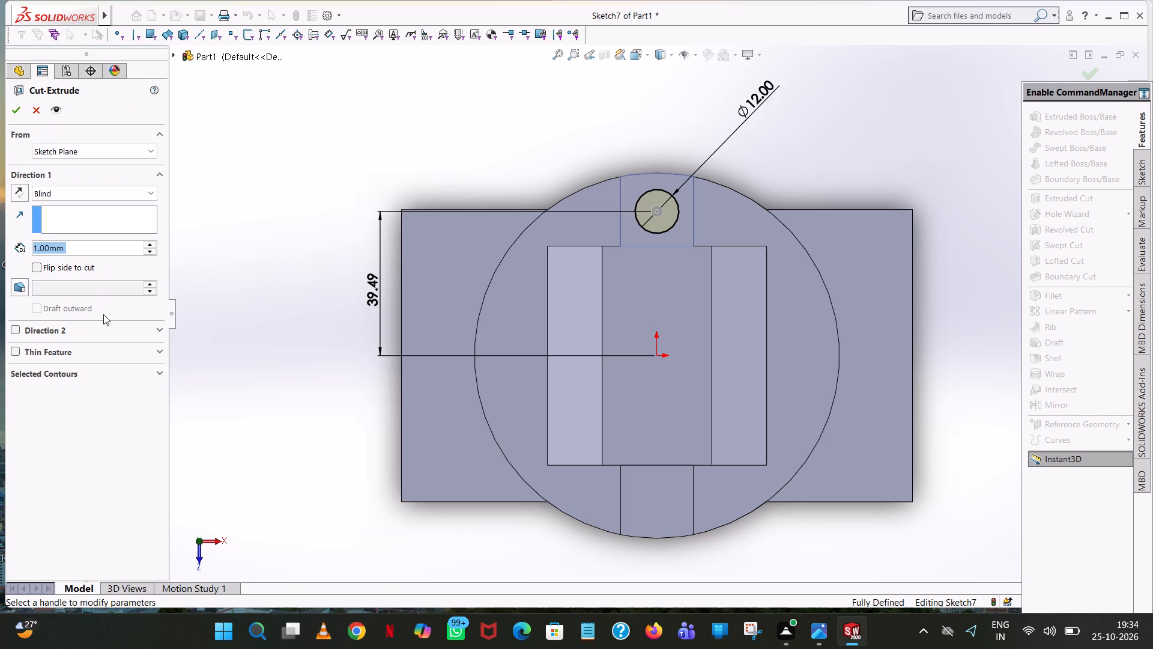
pyautogui.press('1')
pyautogui.press('Return')
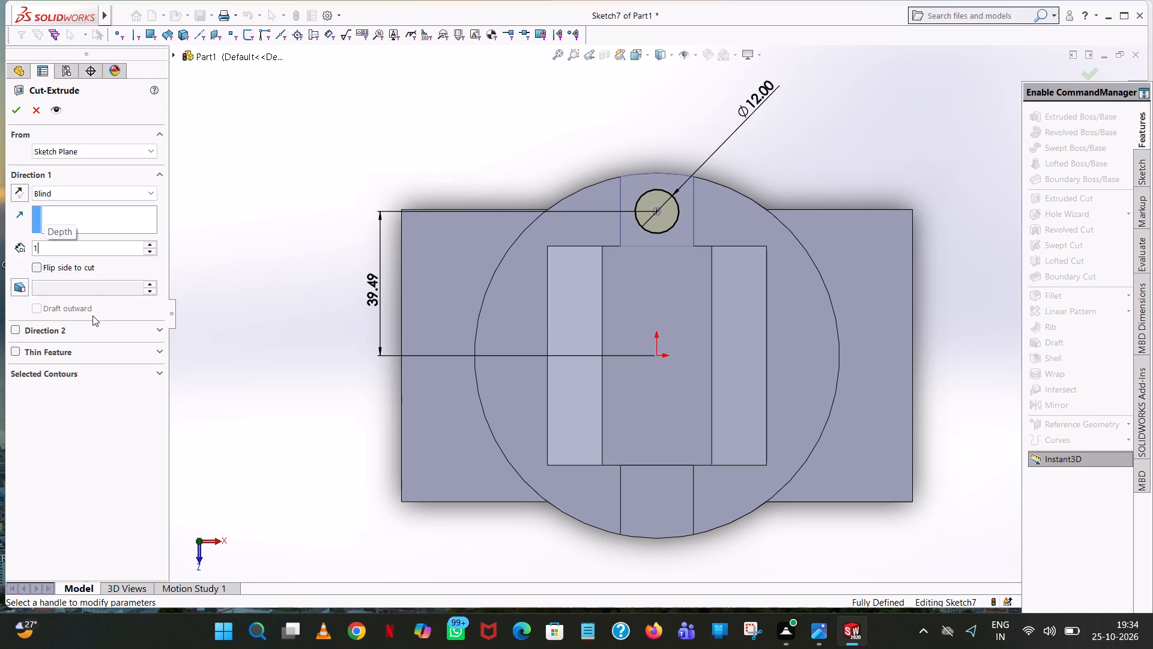
pyautogui.click(23, 114)
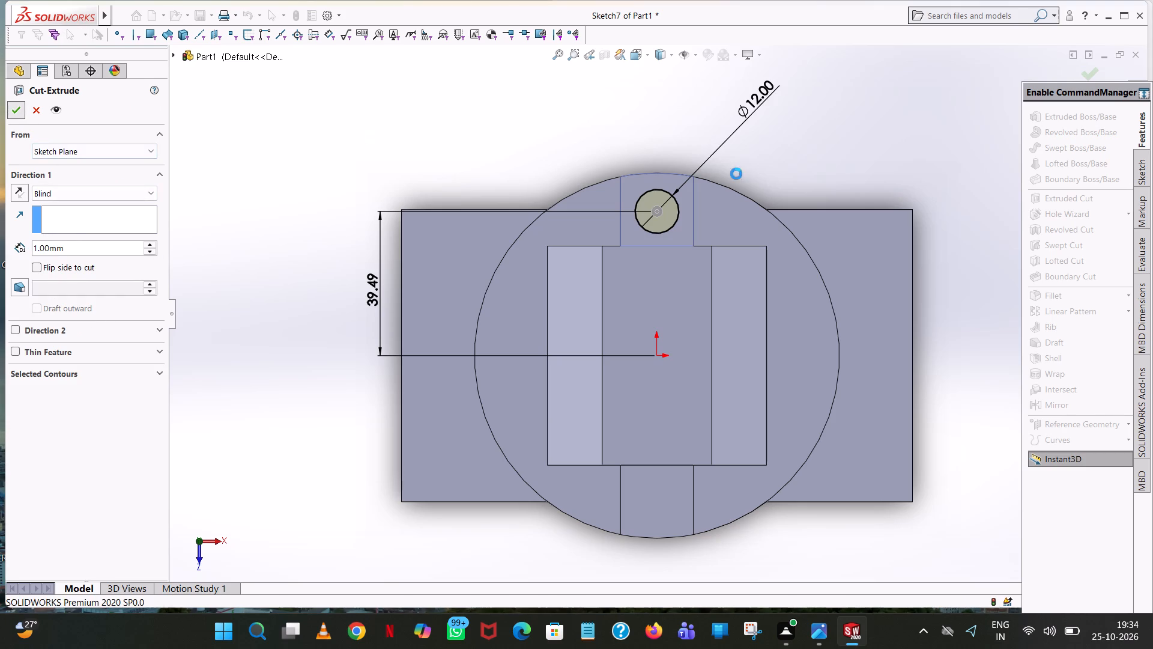
pyautogui.click(821, 160)
# Chamfer the bottom edge of the circular recess with a 1 mm distance at 45 degrees.
pyautogui.moveTo(811, 268); pyautogui.dragTo(809, 175, button='middle')
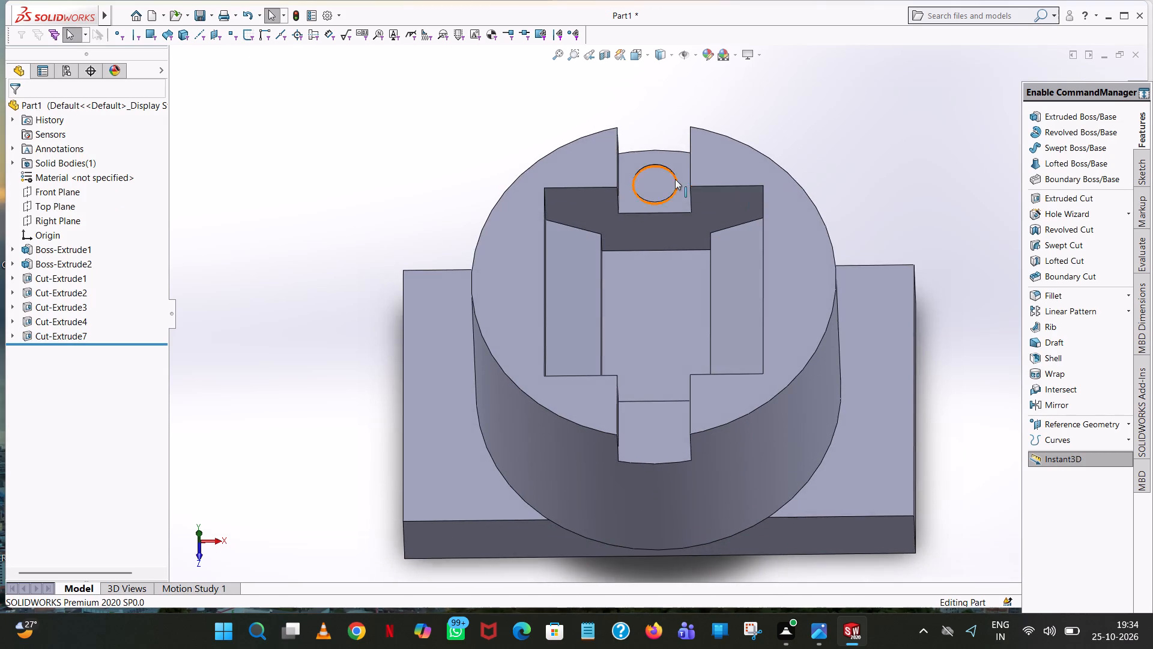
pyautogui.scroll(-5, 678, 183)
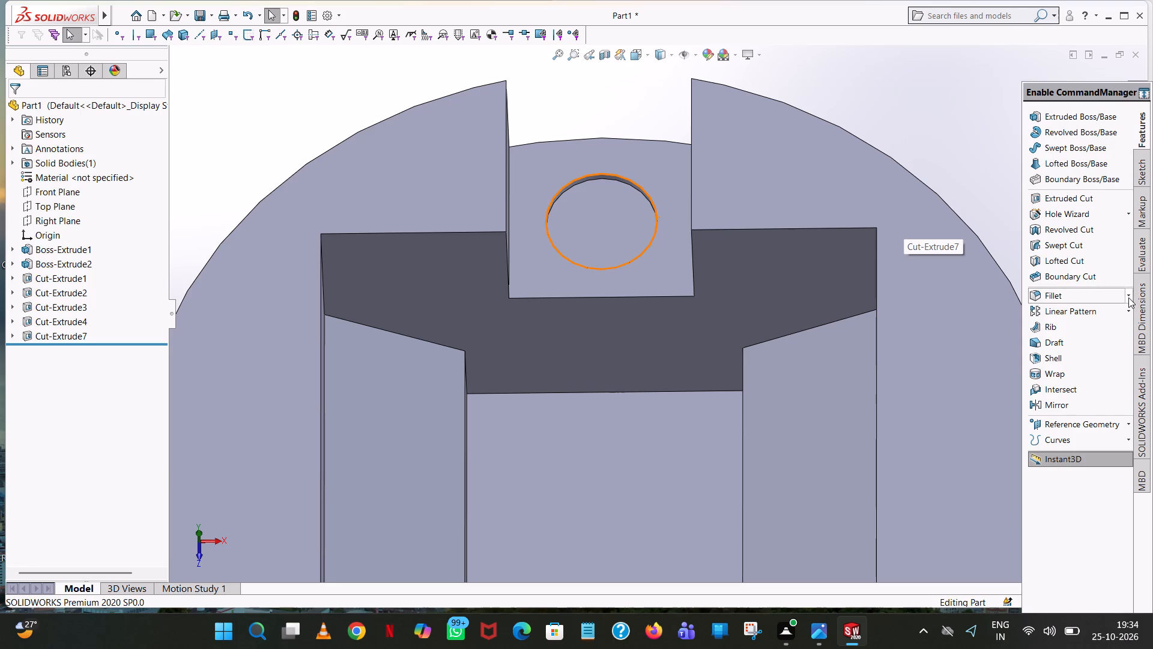
pyautogui.click(1128, 297)
pyautogui.click(1093, 310)
pyautogui.moveTo(589, 228); pyautogui.dragTo(589, 197, button='middle')
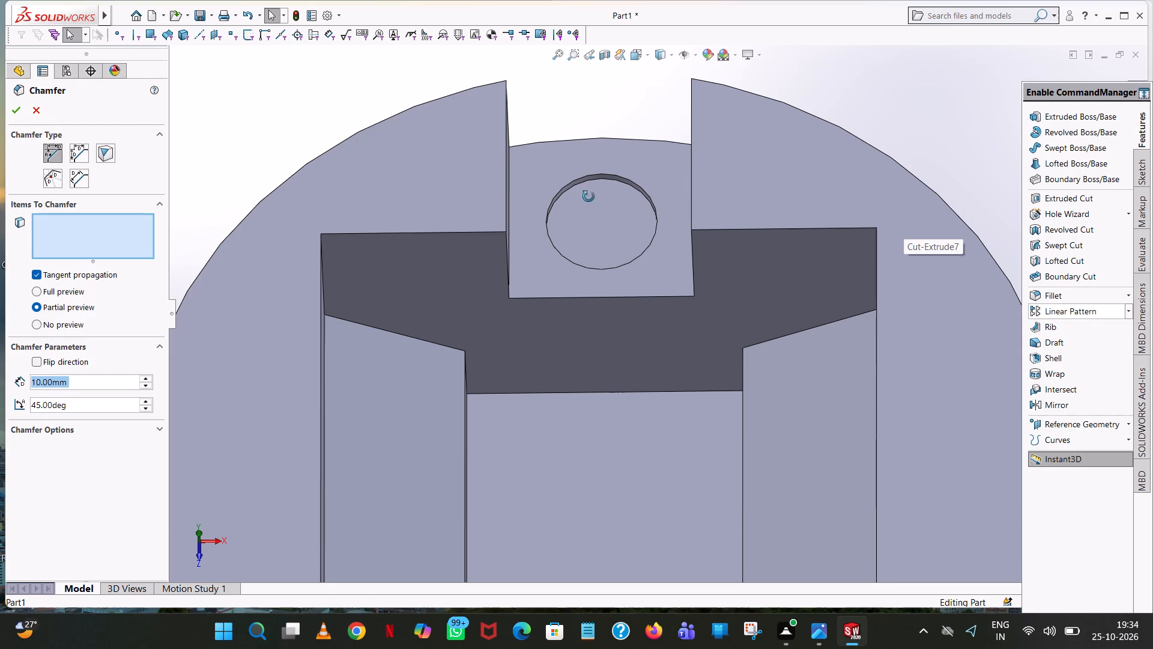
pyautogui.moveTo(589, 197); pyautogui.dragTo(585, 191, button='middle')
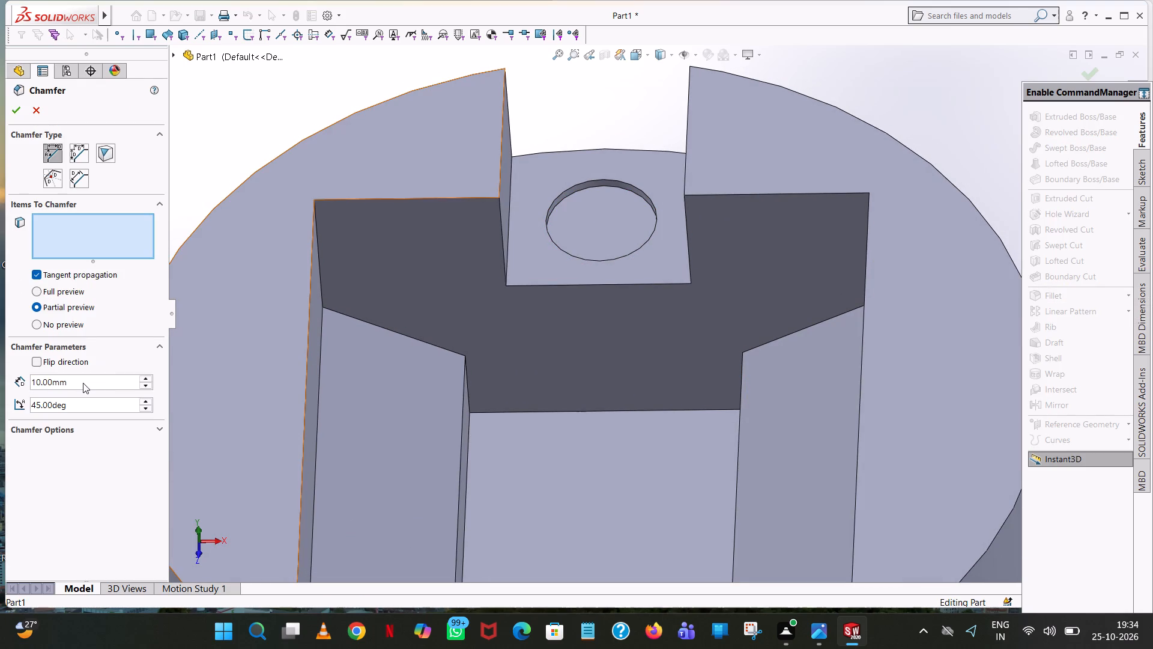
pyautogui.doubleClick(83, 383)
pyautogui.press('1')
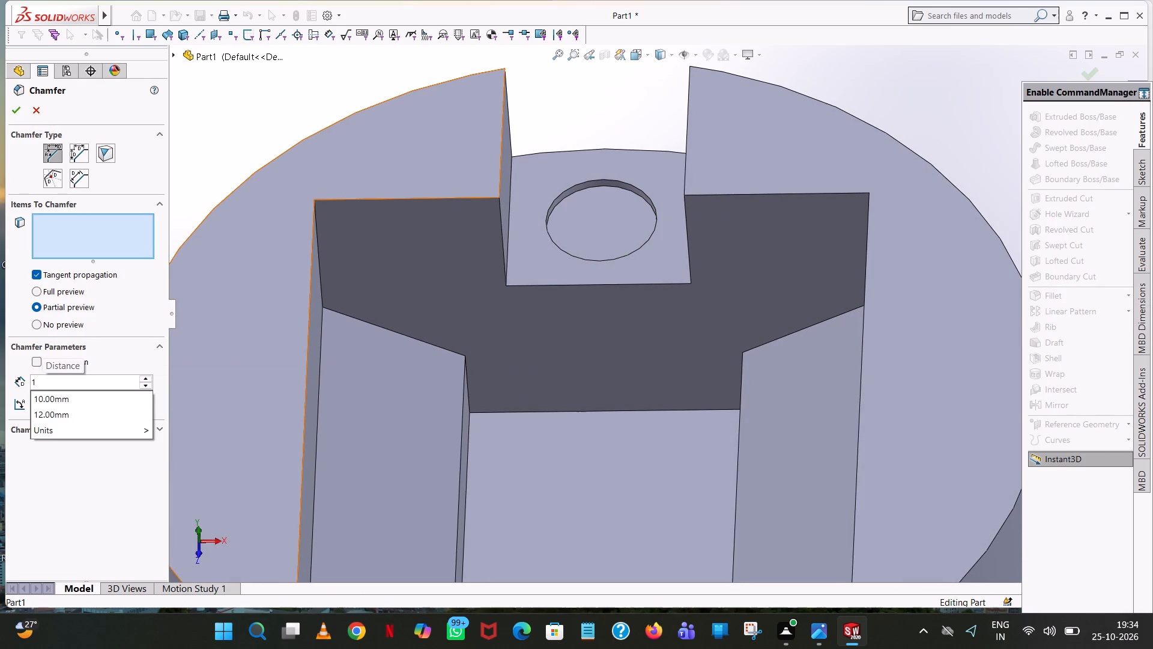
pyautogui.click(262, 102)
pyautogui.scroll(-6, 564, 184)
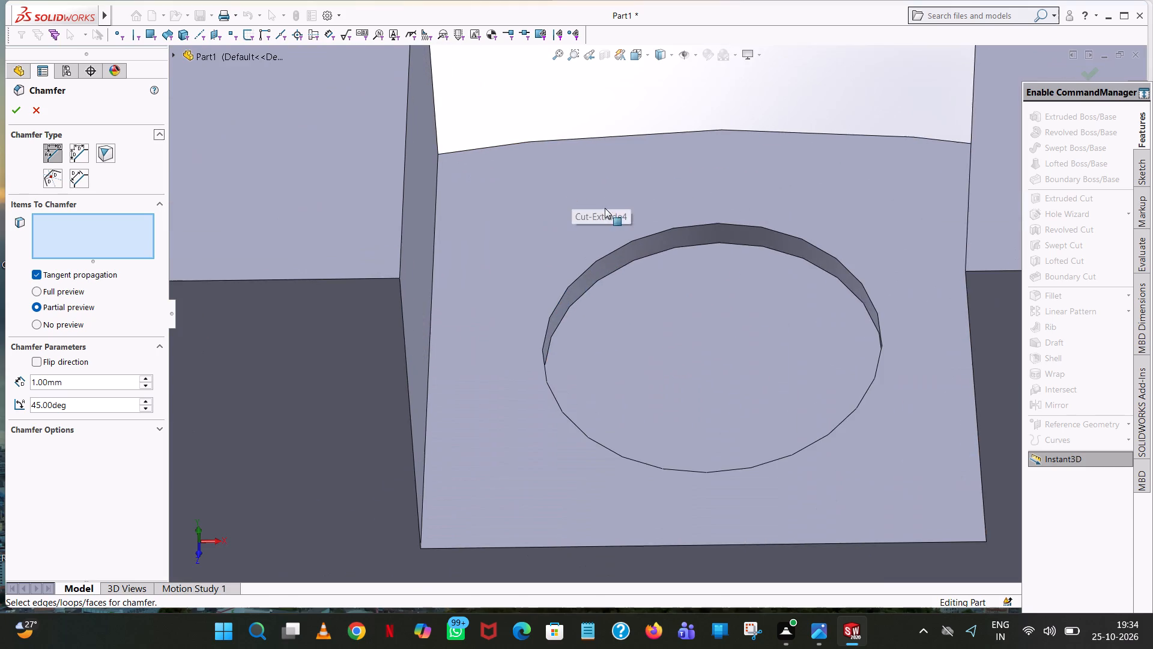
pyautogui.click(664, 251)
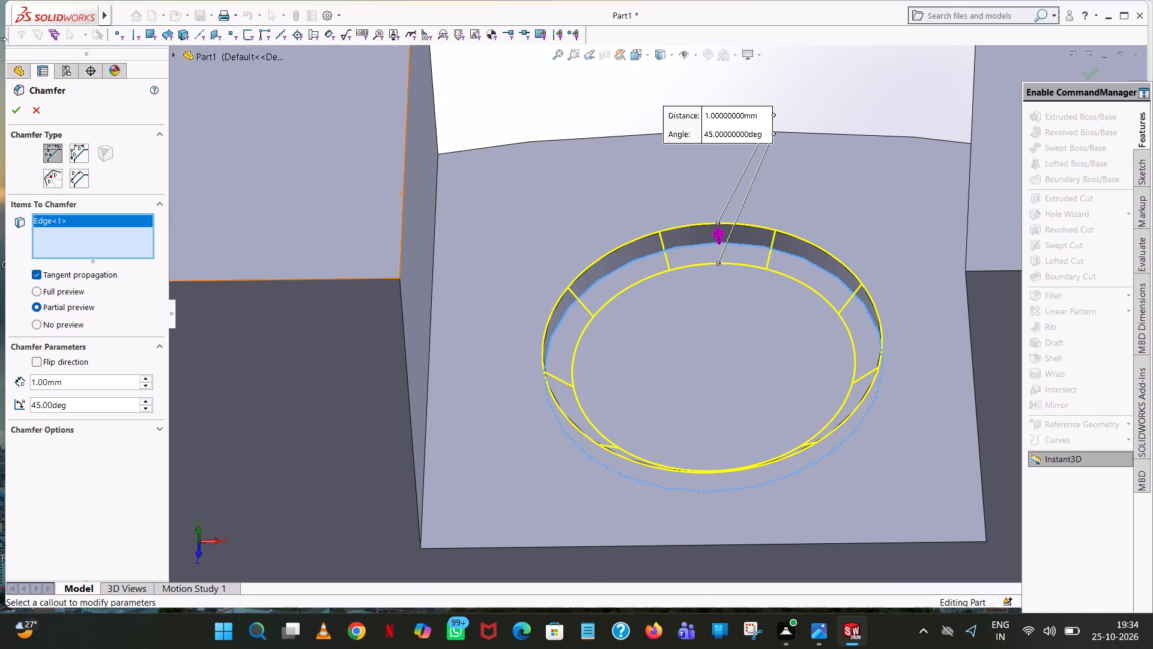
pyautogui.click(13, 112)
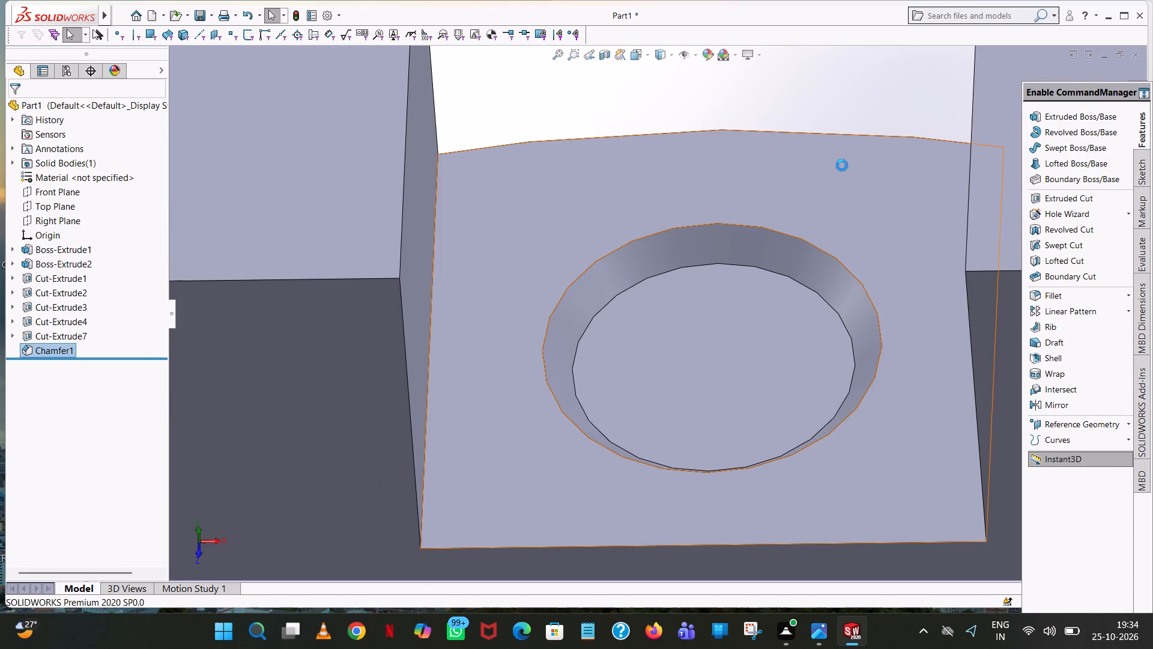
# For an extruded cut, sketch a circle of 5 mm radius on the recess floor, concentric with the recess and matching its inner edge.
pyautogui.click(1104, 201)
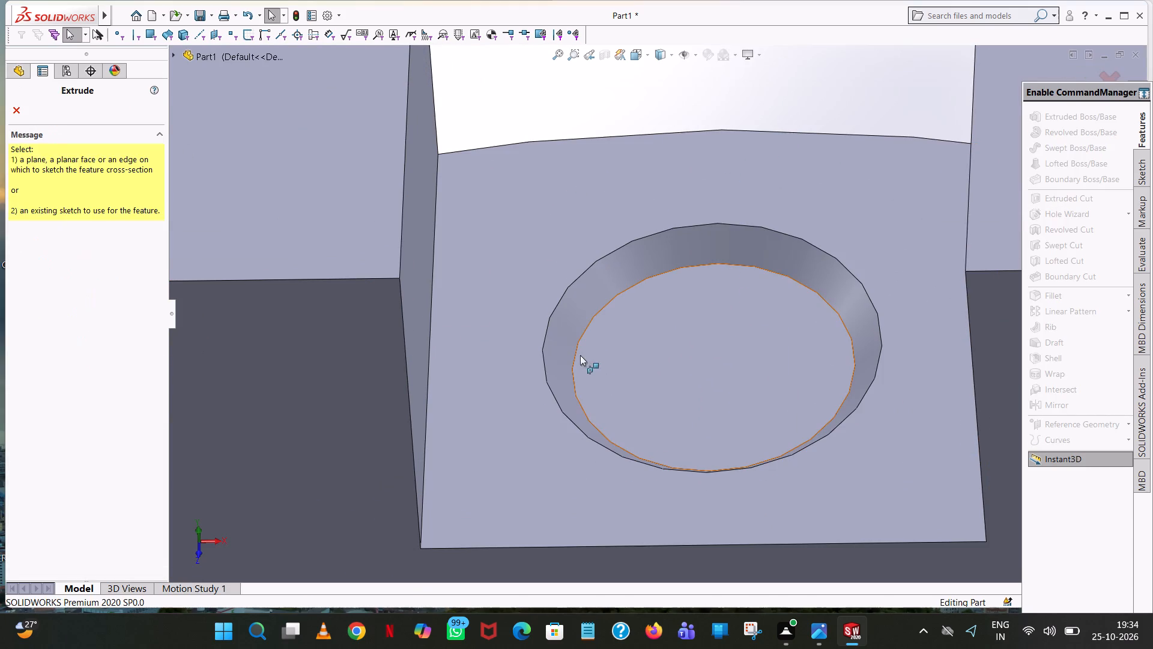
pyautogui.click(676, 368)
pyautogui.moveTo(686, 371); pyautogui.dragTo(681, 475, button='middle')
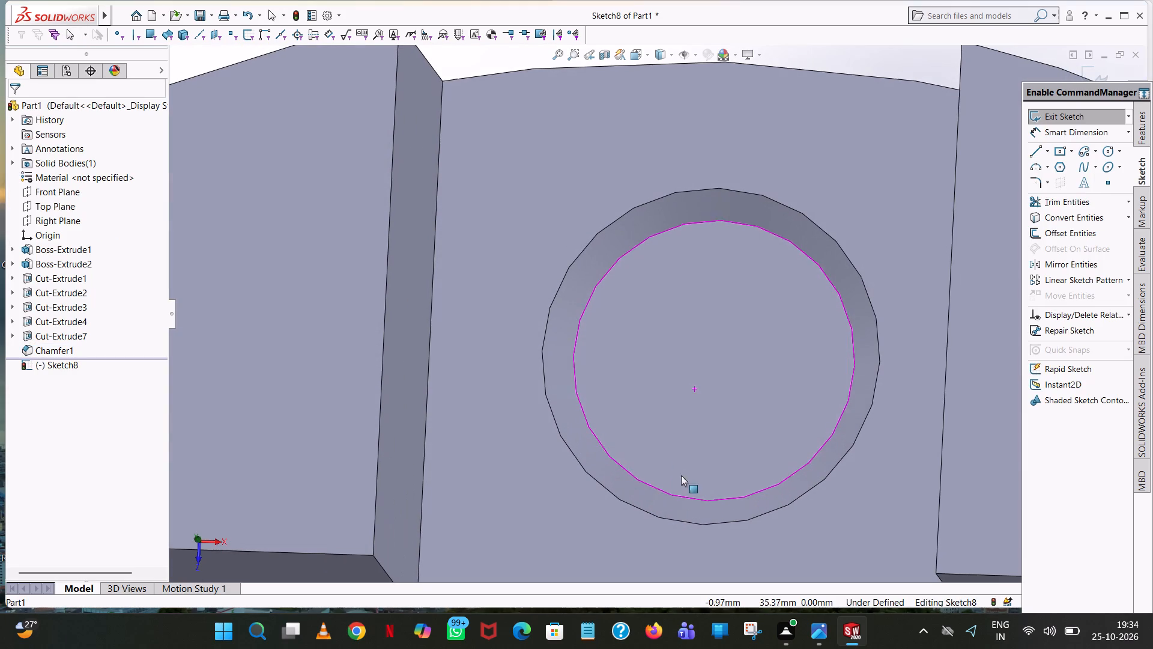
pyautogui.scroll(7, 841, 345)
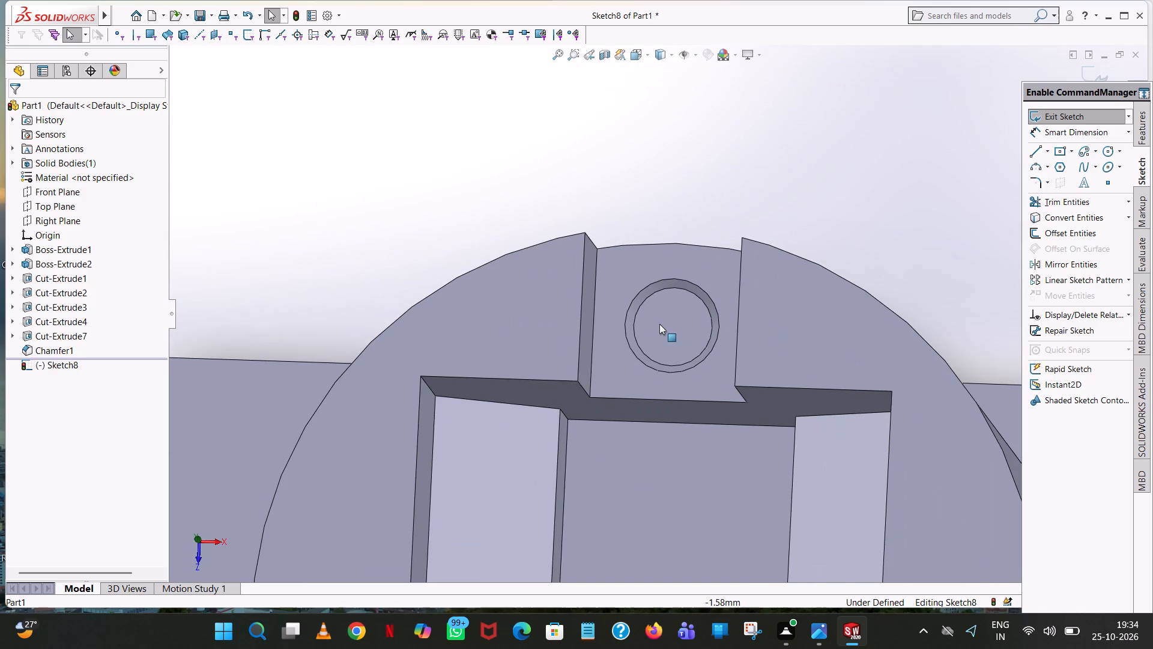
pyautogui.click(1112, 153)
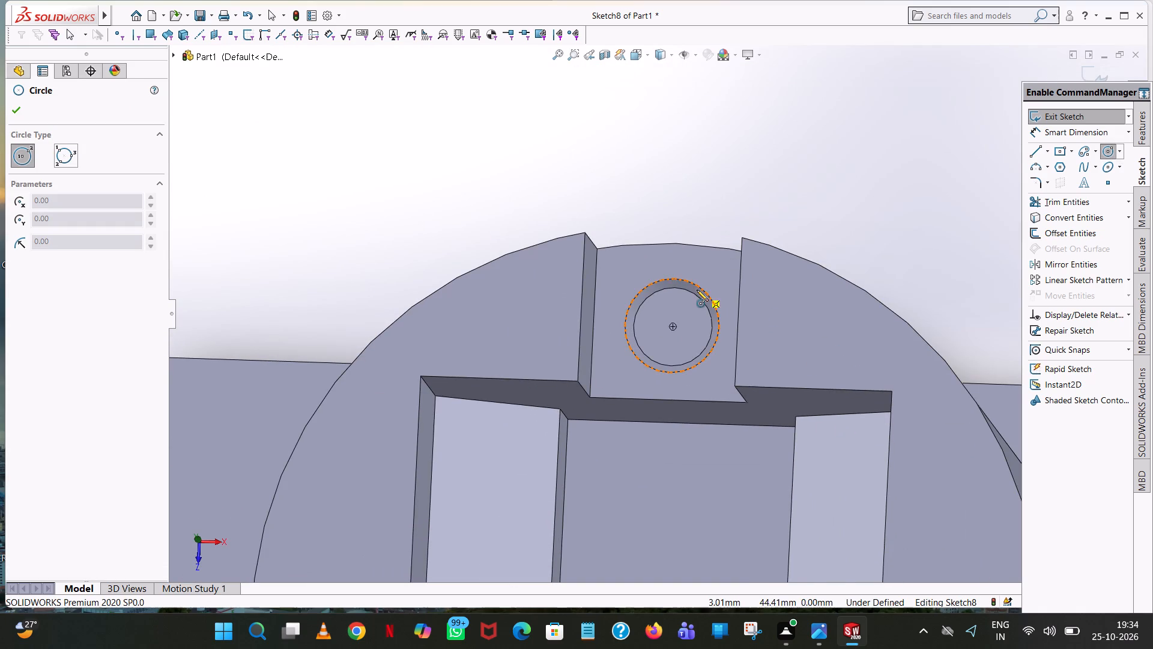
pyautogui.scroll(-4, 691, 293)
pyautogui.click(645, 369)
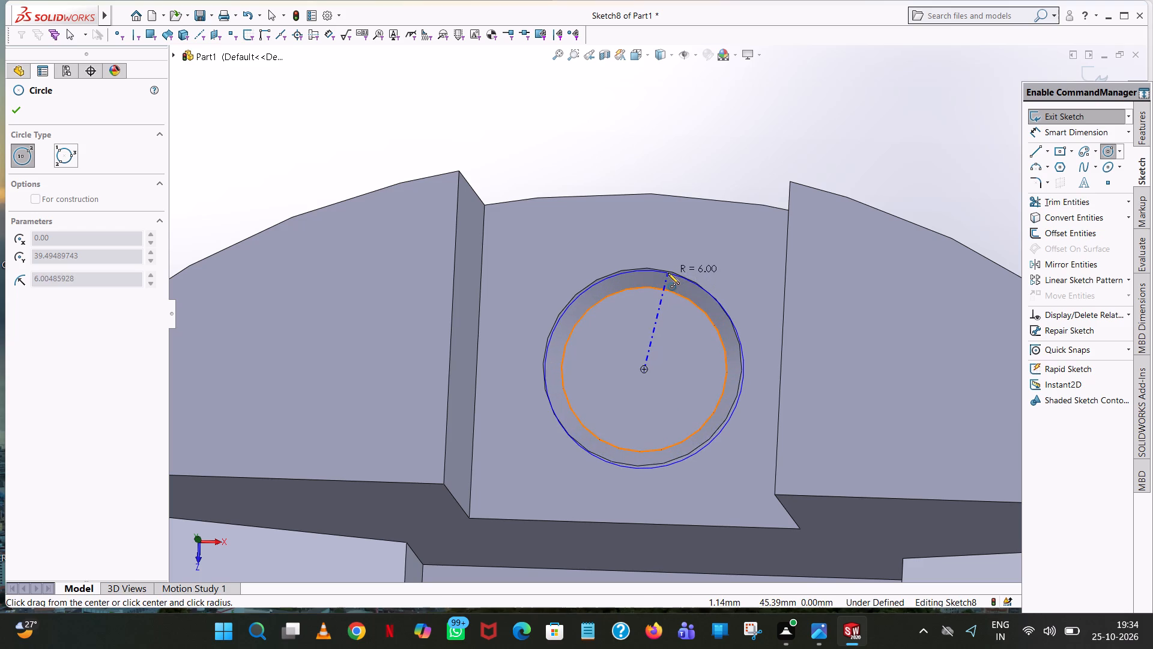
pyautogui.click(665, 291)
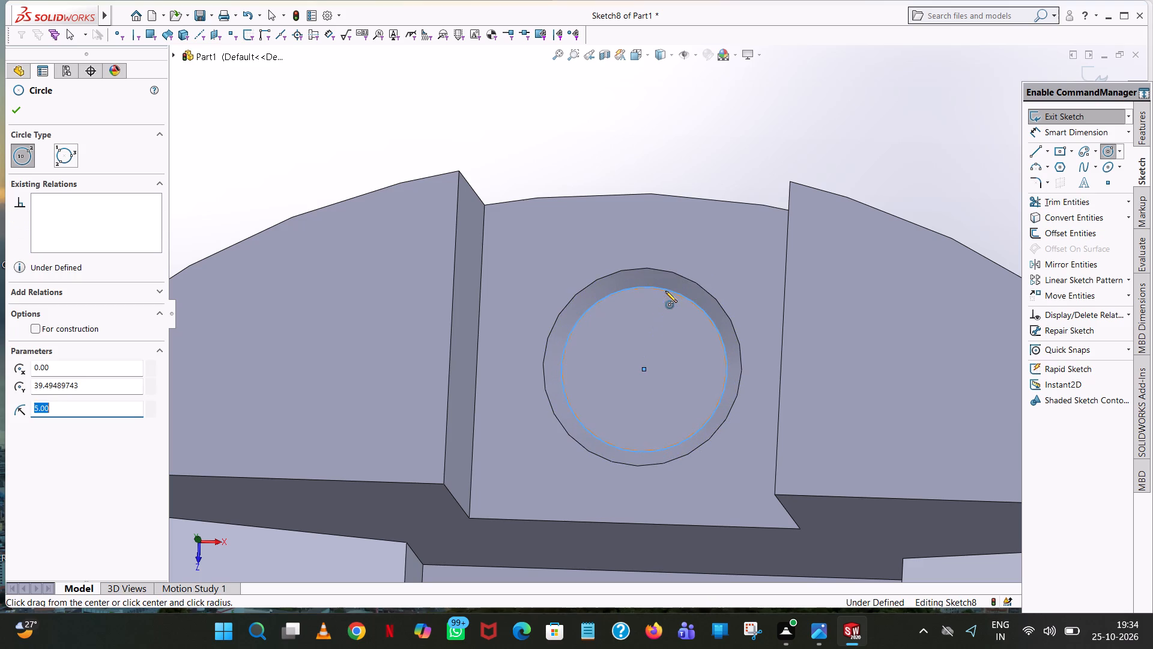
pyautogui.rightClick(665, 291)
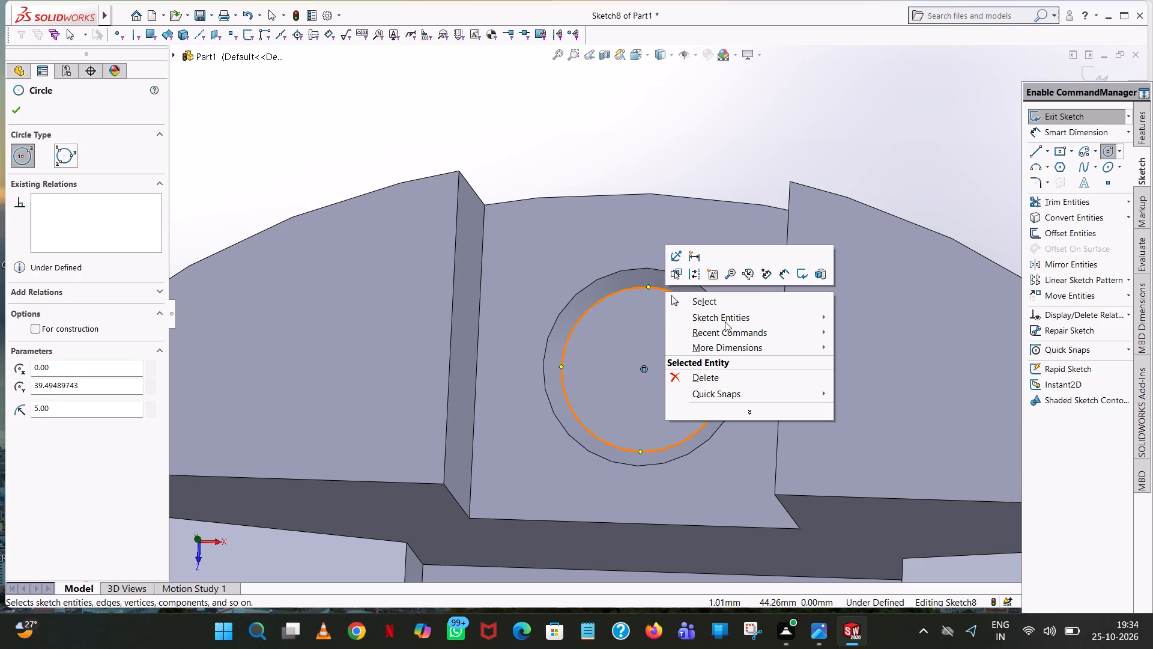
pyautogui.click(720, 306)
# Dimension the circle sketched on the floor of the chamfered recess.
pyautogui.moveTo(706, 413); pyautogui.dragTo(731, 325, button='middle')
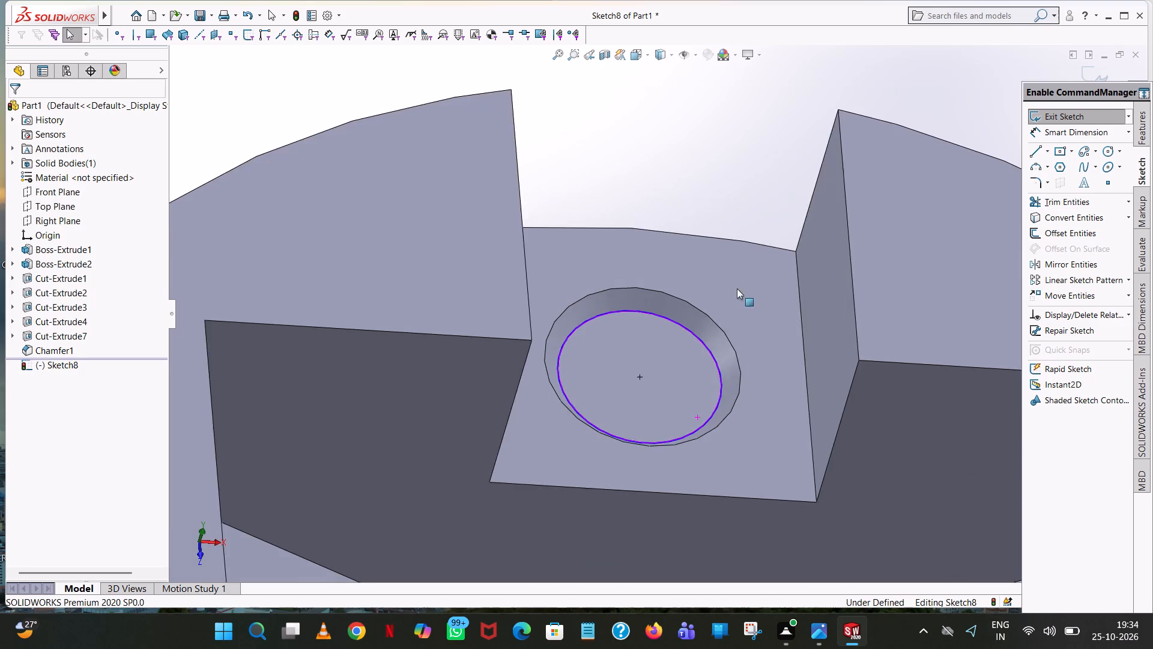
pyautogui.moveTo(730, 269); pyautogui.dragTo(718, 252, button='middle')
pyautogui.click(1058, 126)
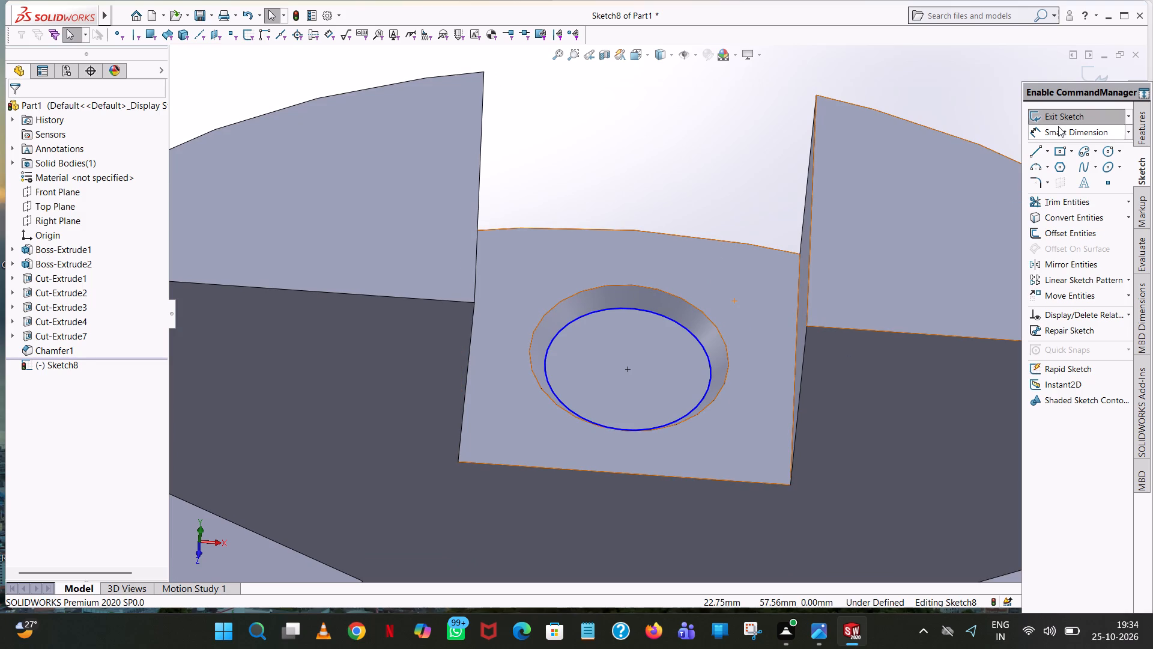
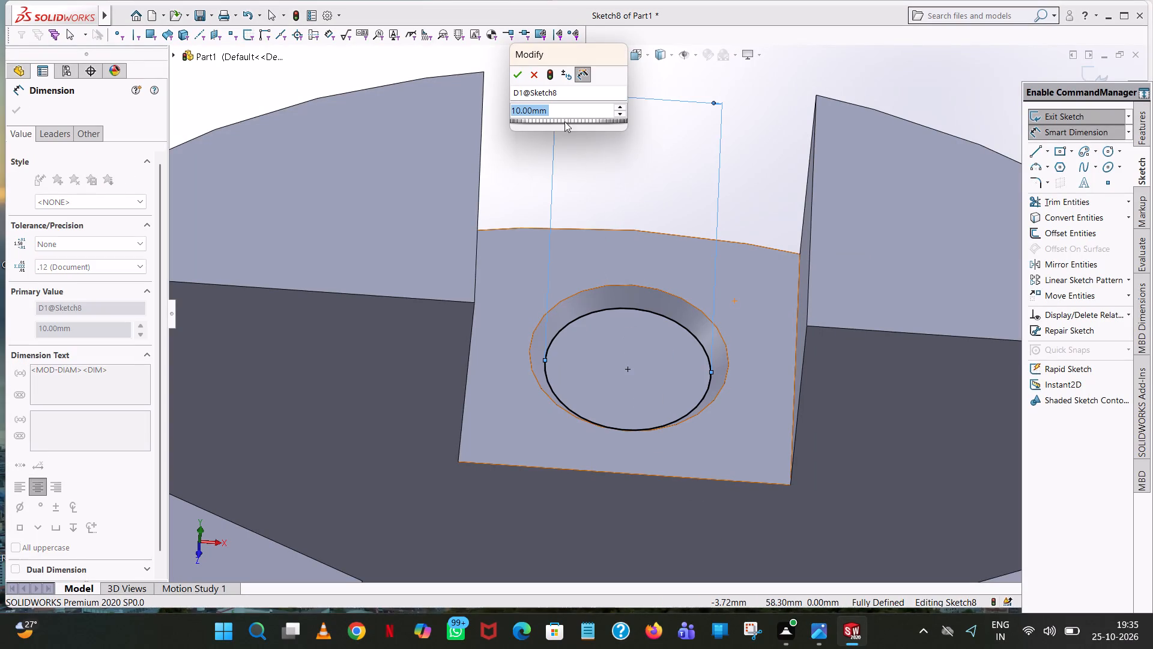
# Set the diameter dimension of the circle on the recess floor to 10 mm.
pyautogui.click(514, 75)
pyautogui.click(645, 169)
# Cut-extrude the 10 mm circle blind into the recess floor to a depth of 9 mm.
pyautogui.moveTo(649, 179); pyautogui.dragTo(650, 214, button='middle')
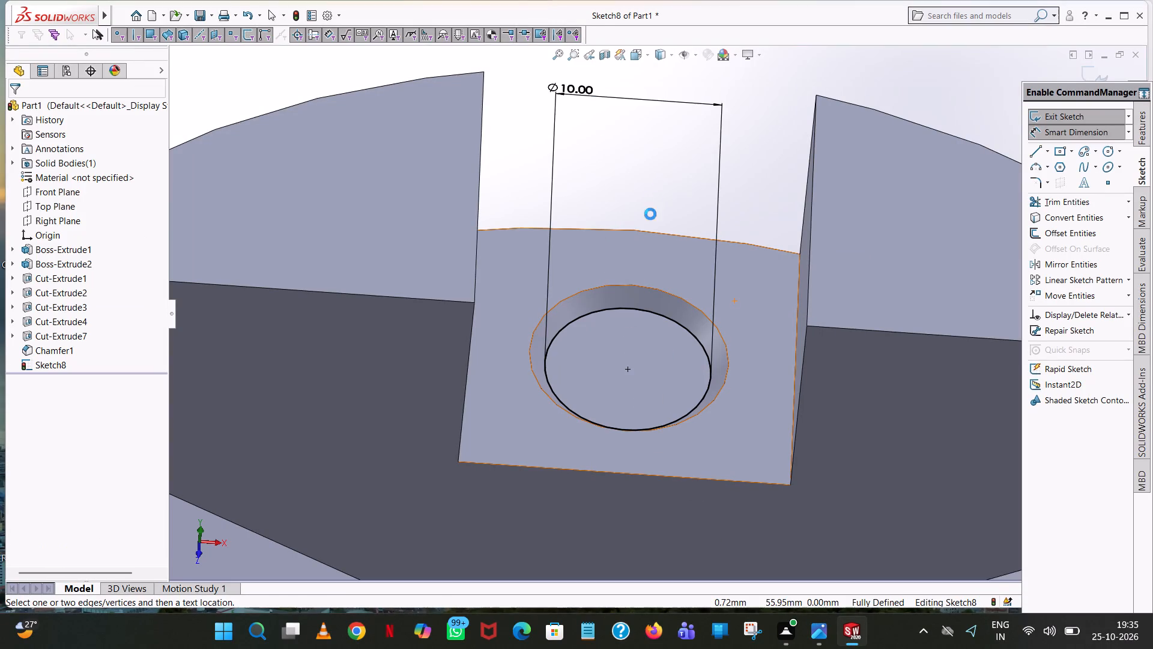
pyautogui.moveTo(650, 214); pyautogui.dragTo(649, 299, button='middle')
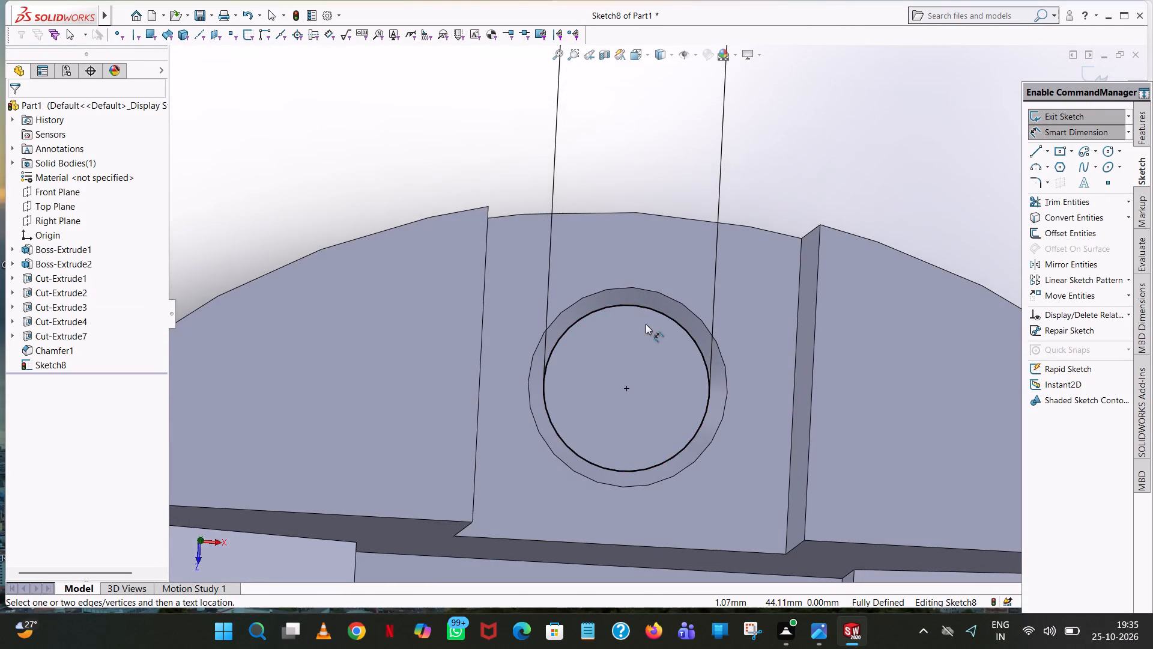
pyautogui.scroll(5, 644, 329)
pyautogui.click(1139, 126)
pyautogui.click(1068, 202)
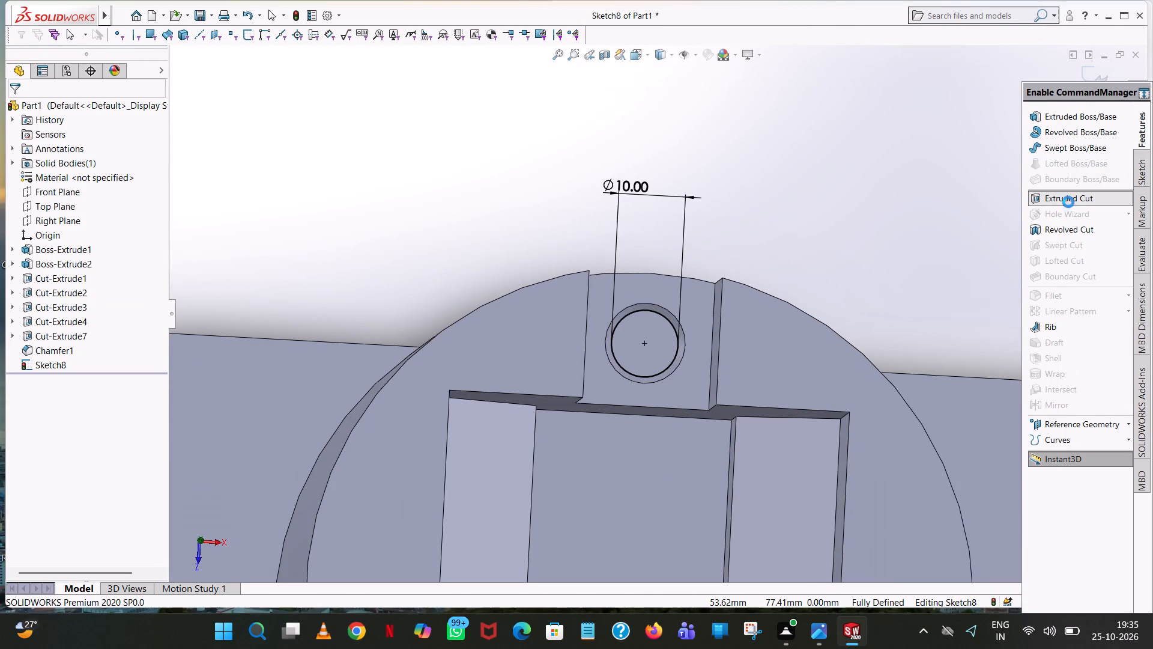
pyautogui.moveTo(697, 436); pyautogui.dragTo(691, 342, button='middle')
pyautogui.doubleClick(89, 249)
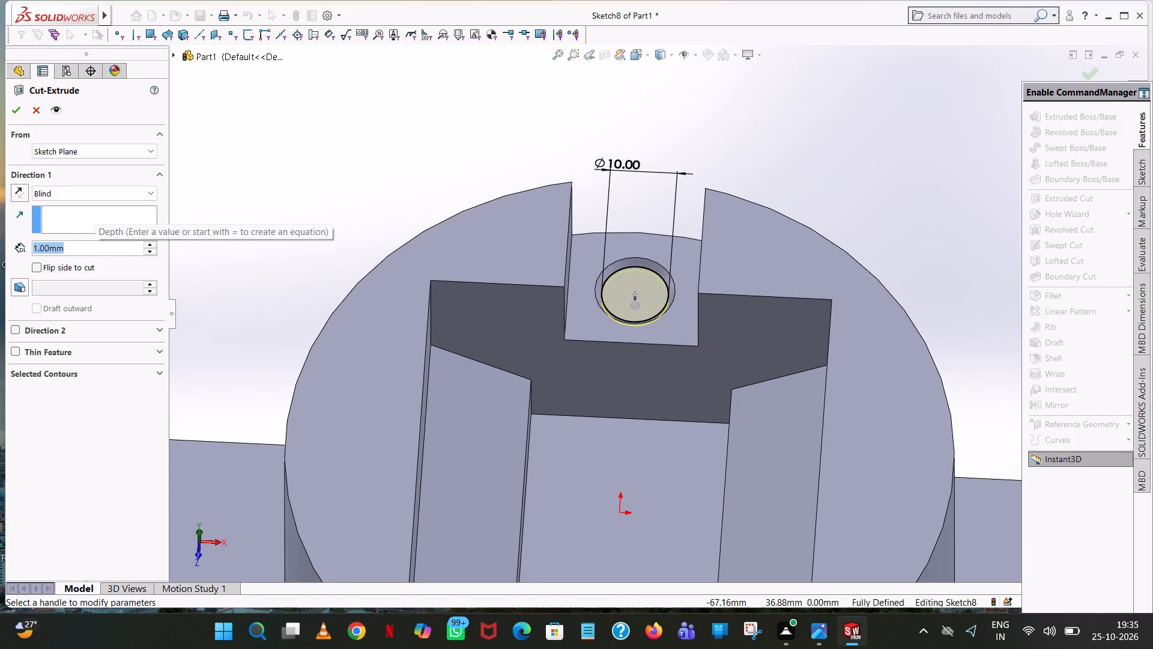
pyautogui.write('9*')
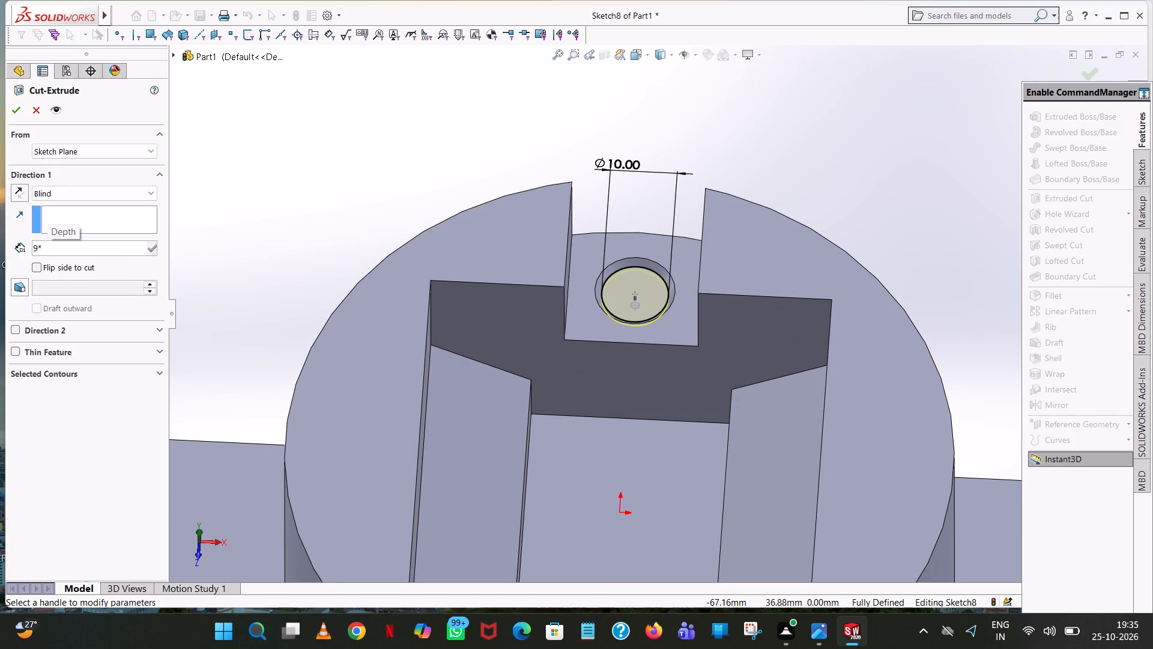
pyautogui.press('BackSpace')
pyautogui.press('Return')
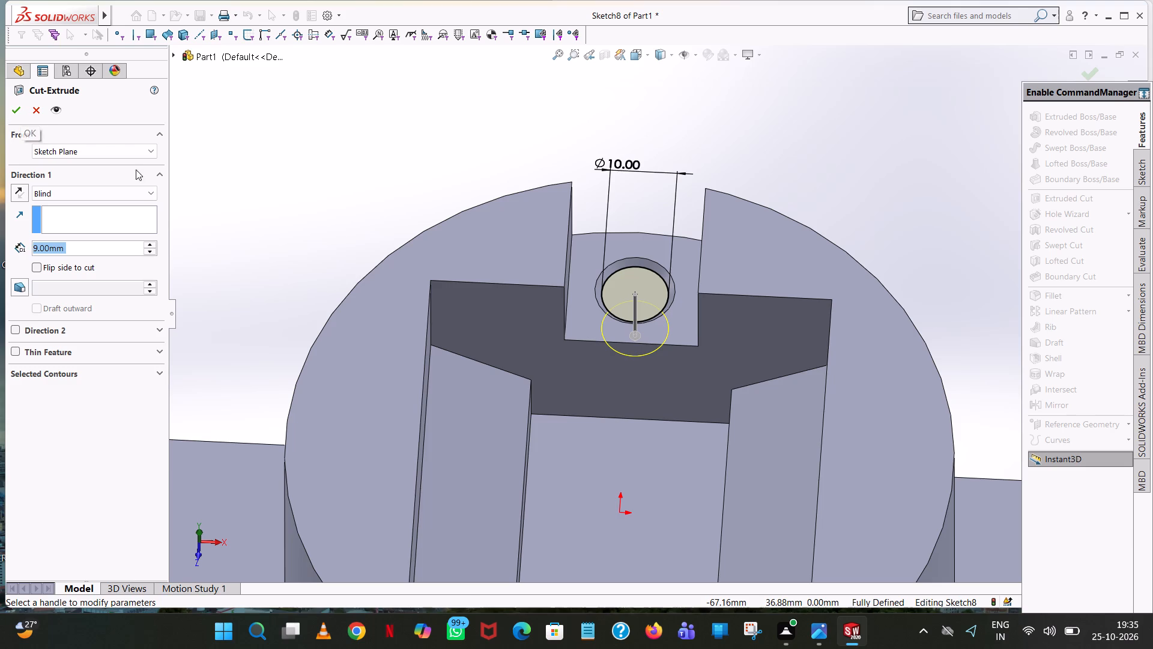
pyautogui.scroll(1, 595, 397)
pyautogui.moveTo(595, 397); pyautogui.dragTo(588, 305, button='middle')
pyautogui.click(14, 109)
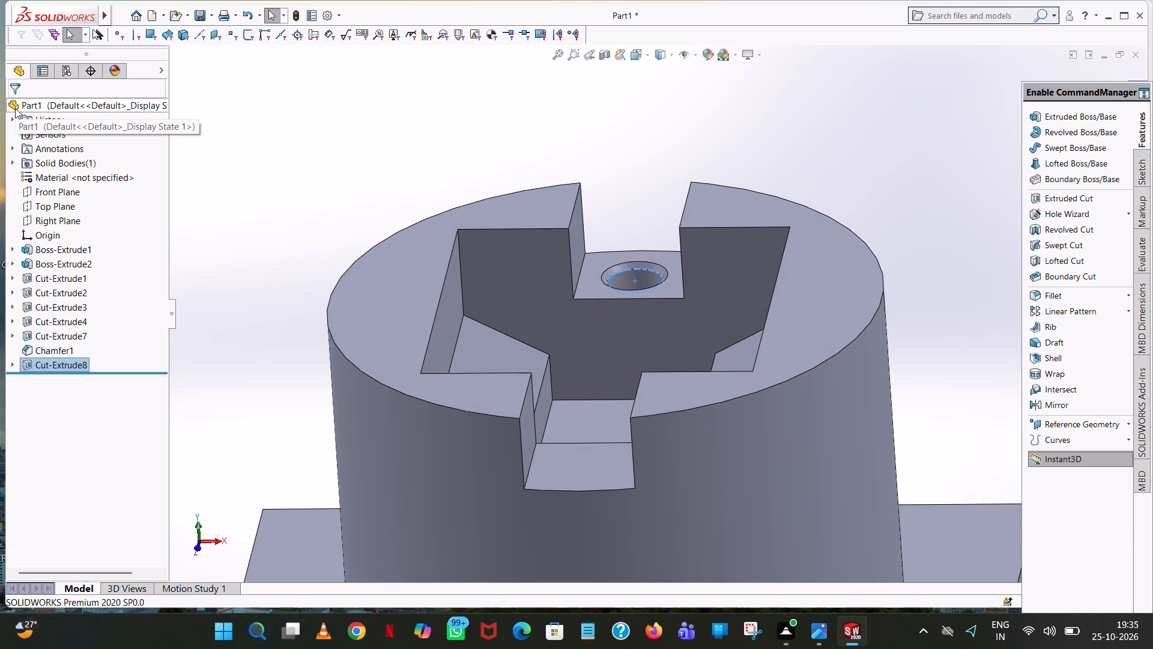
pyautogui.click(665, 176)
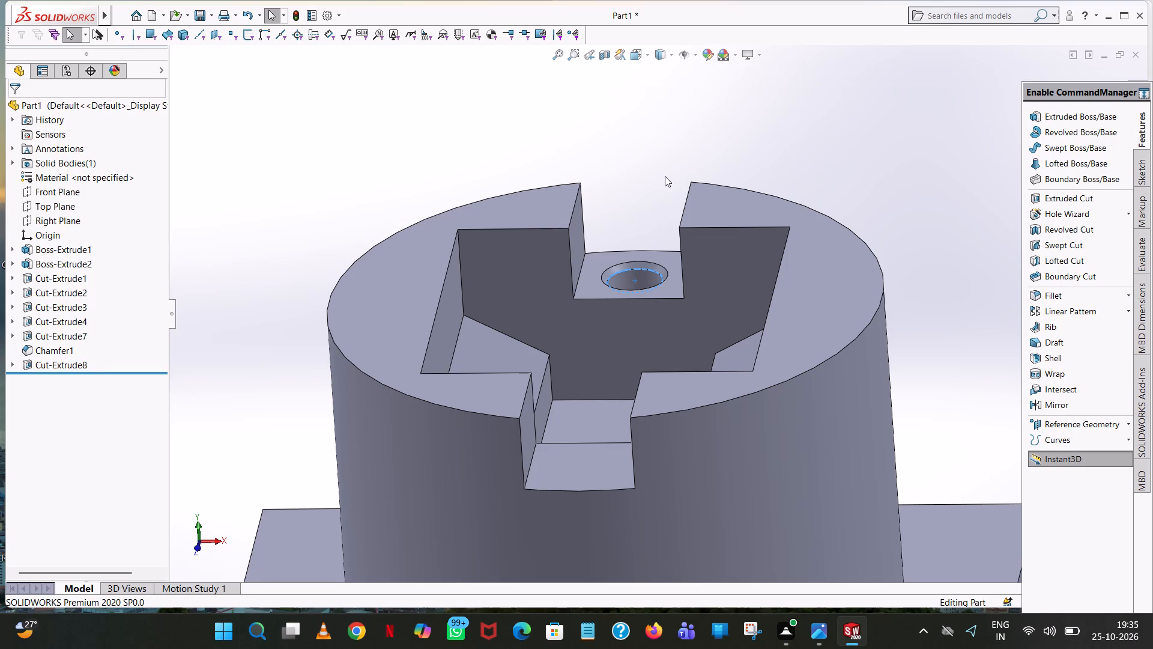
# For another extruded cut, sketch a circle of 5 mm radius on the bottom face of the hole, concentric with the hole.
pyautogui.moveTo(654, 210); pyautogui.dragTo(645, 301, button='middle')
pyautogui.scroll(-7, 639, 215)
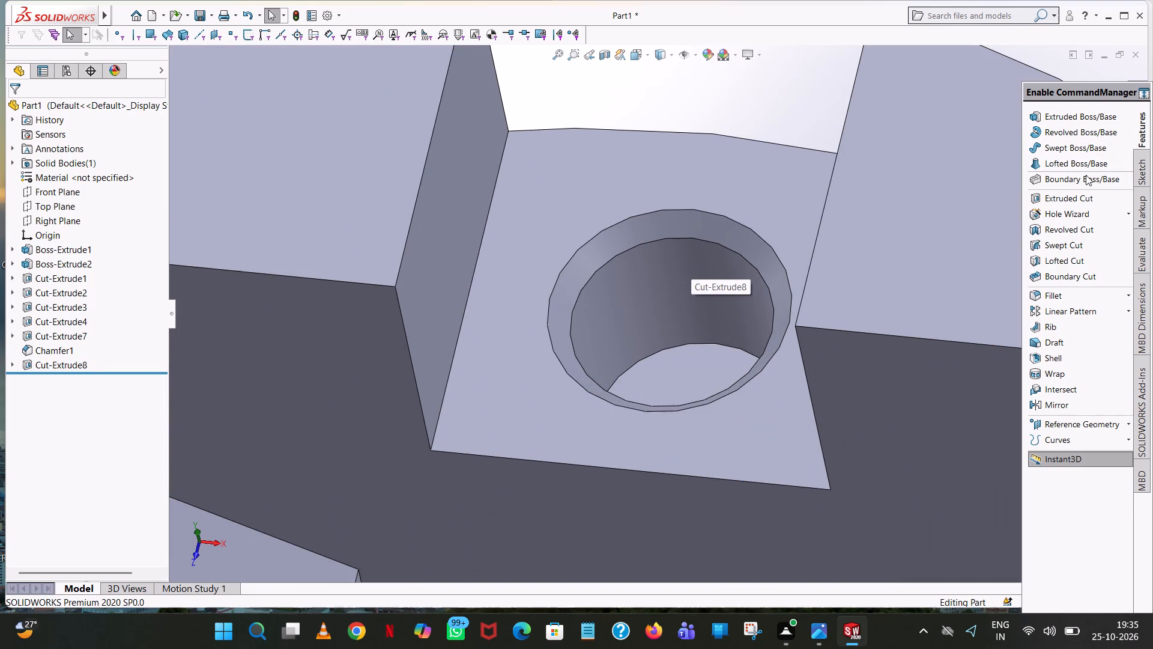
pyautogui.click(1079, 203)
pyautogui.click(689, 343)
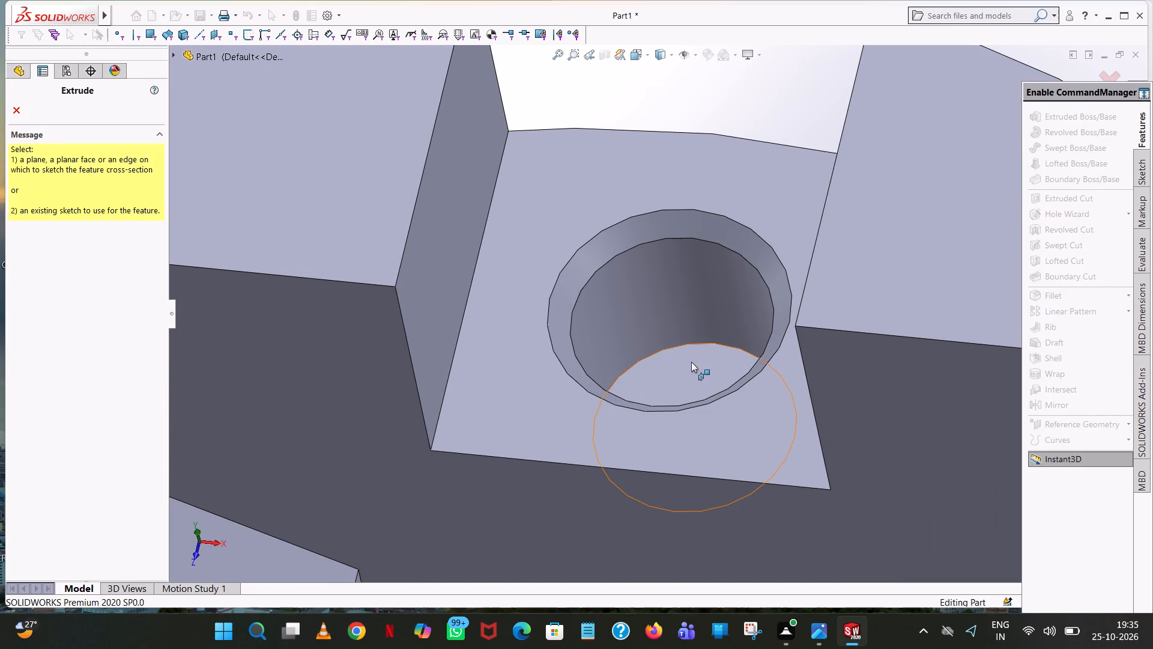
pyautogui.click(691, 362)
pyautogui.moveTo(691, 363); pyautogui.dragTo(684, 462, button='middle')
pyautogui.scroll(7, 685, 454)
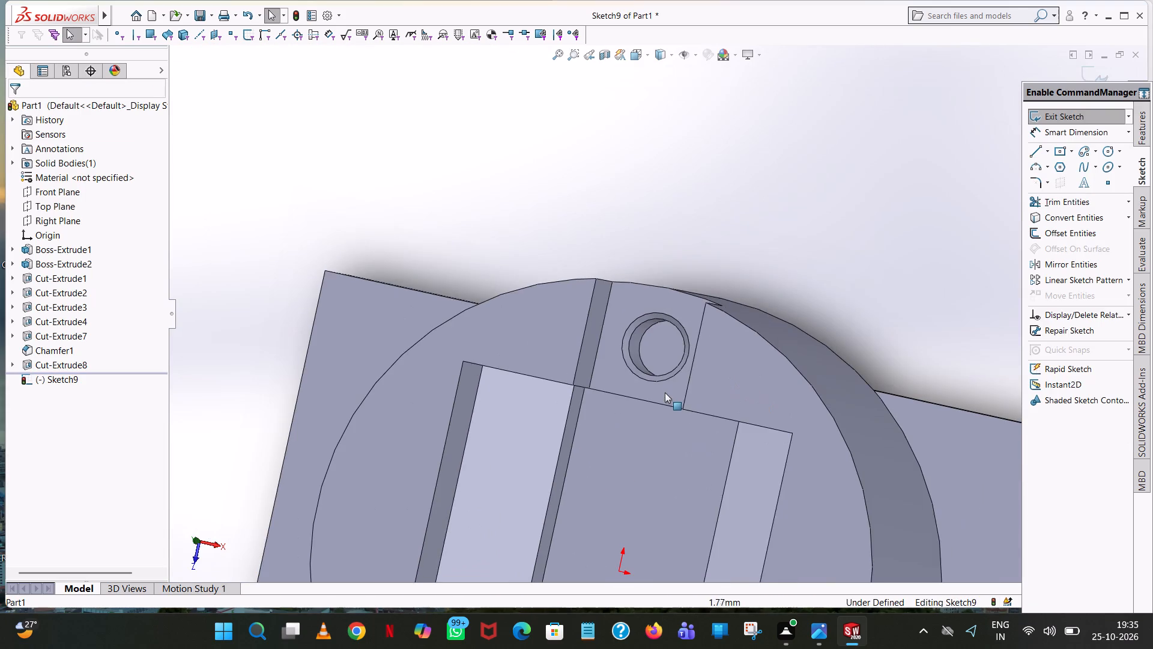
pyautogui.moveTo(665, 393); pyautogui.dragTo(680, 395, button='middle')
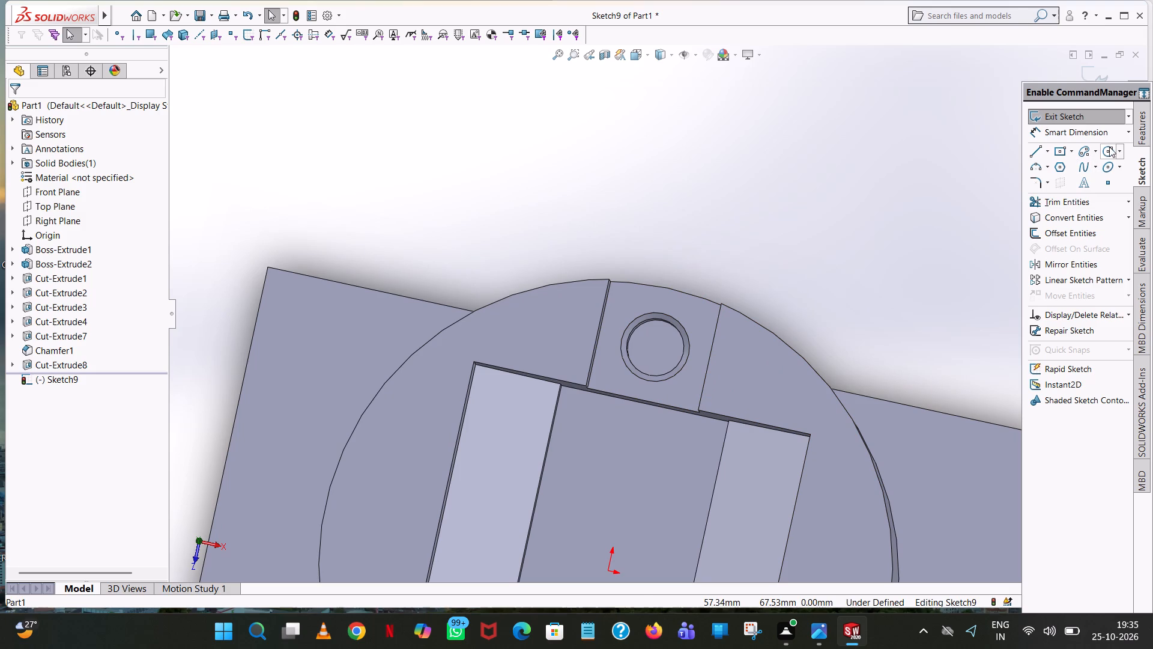
pyautogui.click(1109, 147)
pyautogui.scroll(-8, 701, 364)
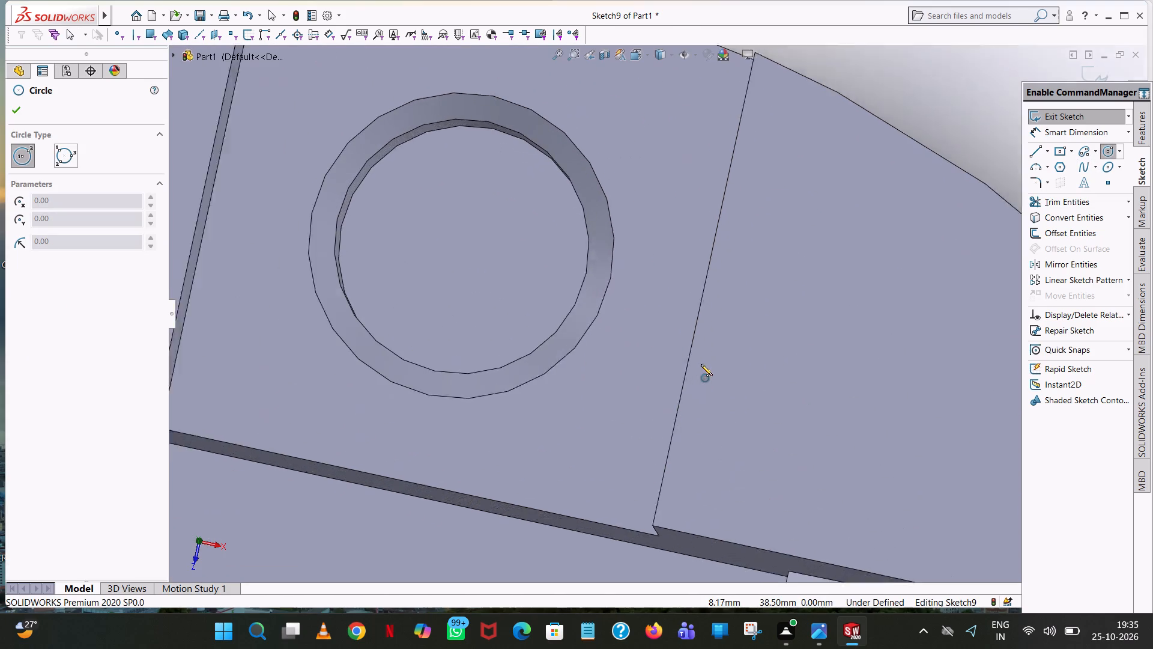
pyautogui.scroll(-1, 701, 364)
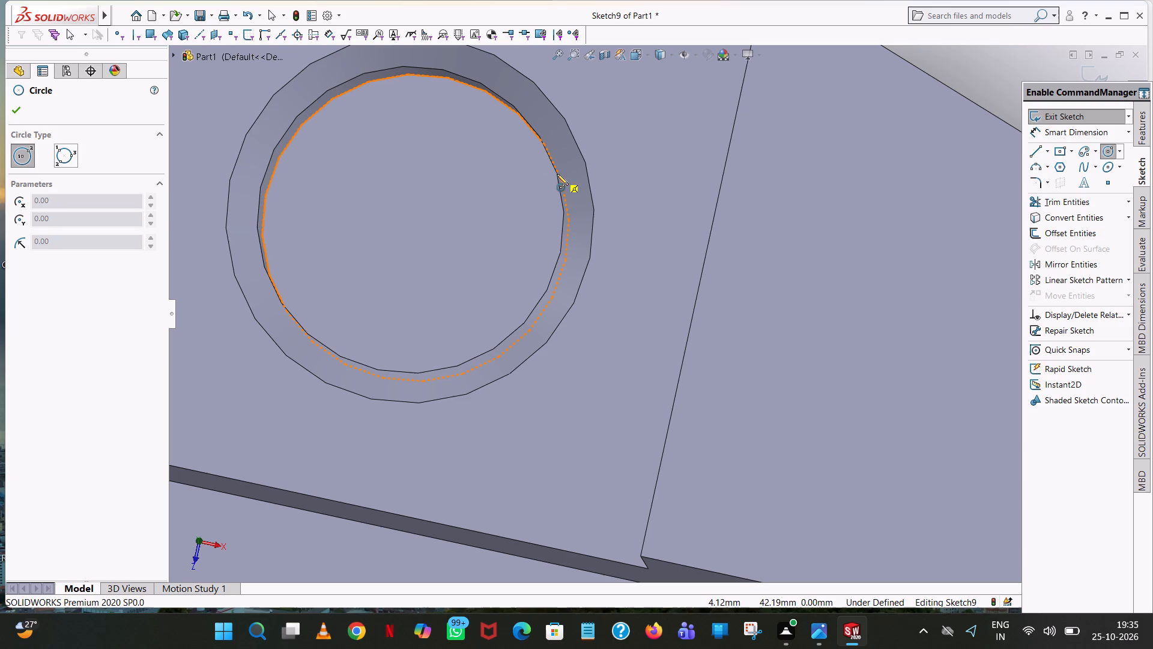
pyautogui.click(414, 227)
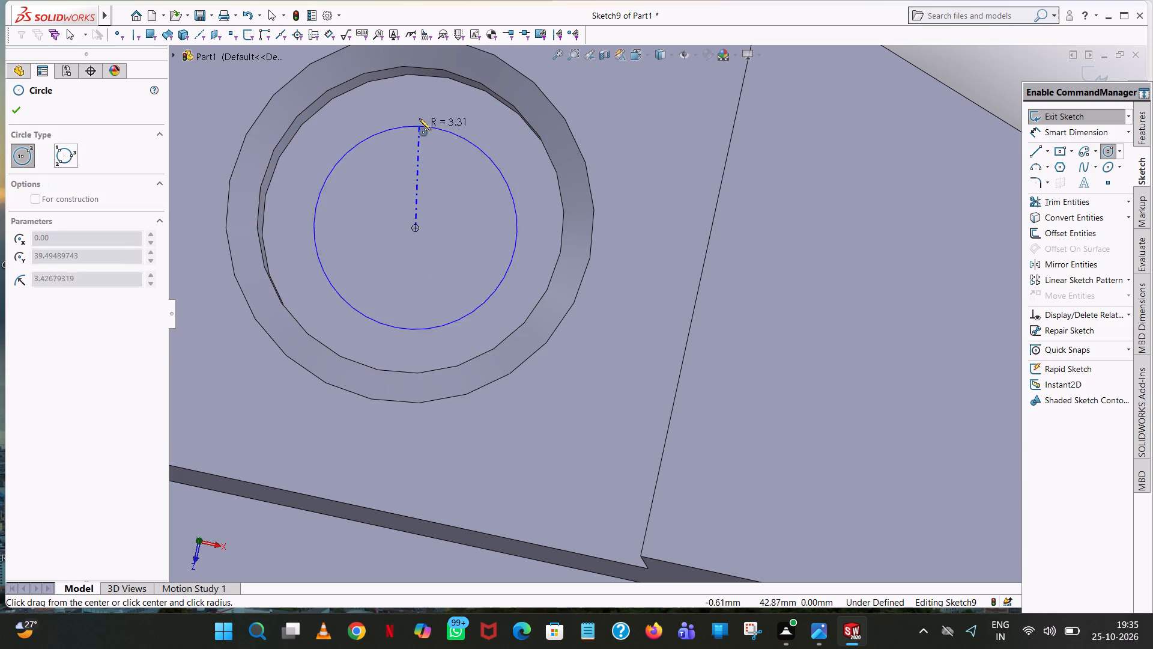
pyautogui.click(430, 78)
pyautogui.rightClick(430, 77)
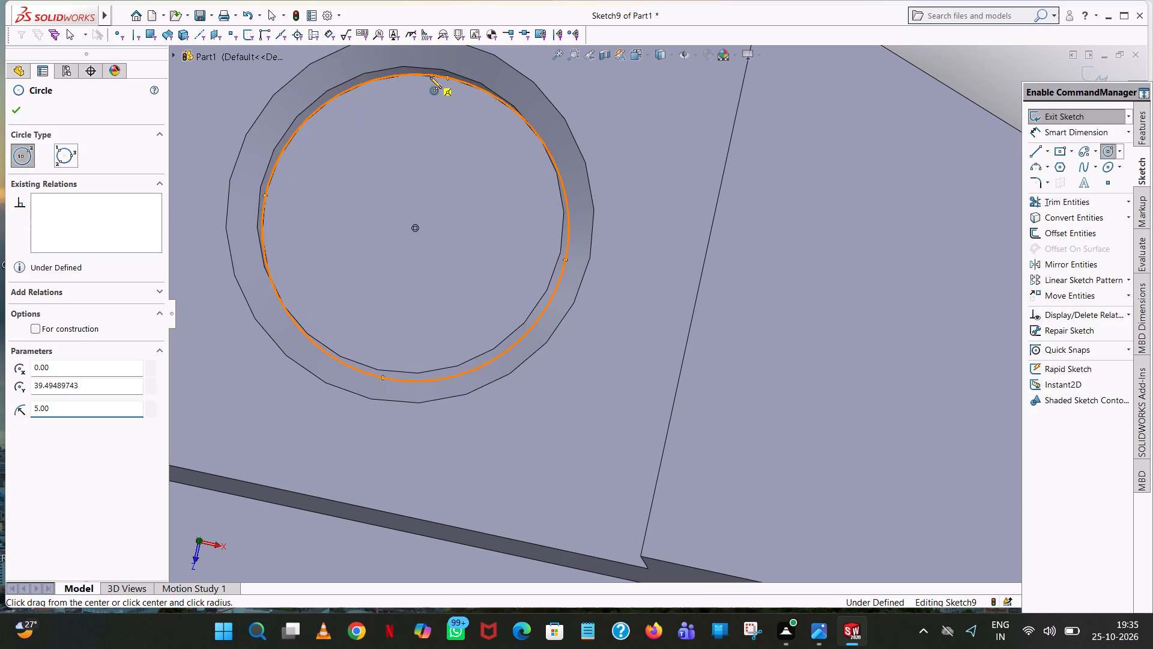
pyautogui.click(479, 91)
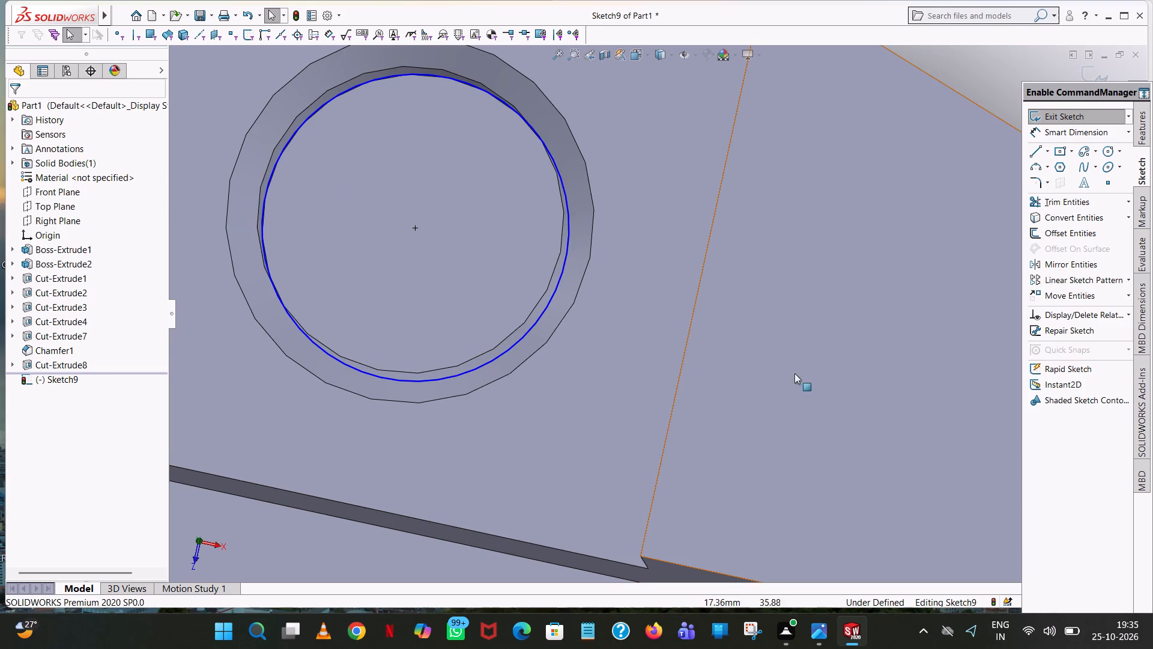
# Dimension the circle on the hole's bottom face with a diameter of 10 mm.
pyautogui.click(1097, 132)
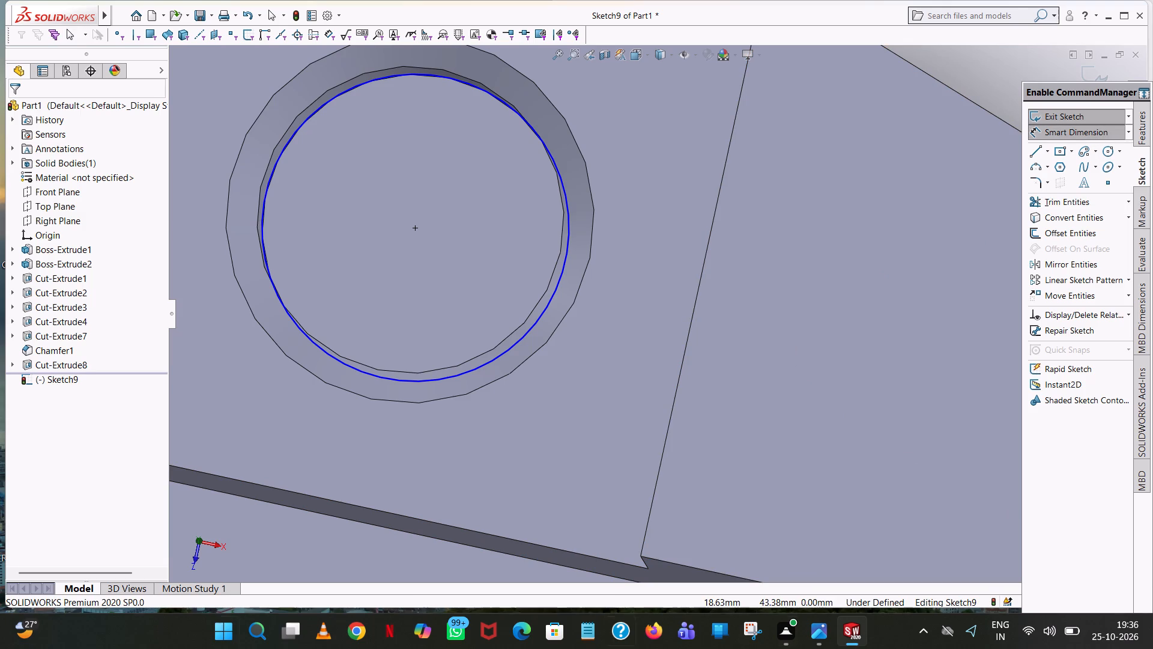
pyautogui.scroll(1, 886, 648)
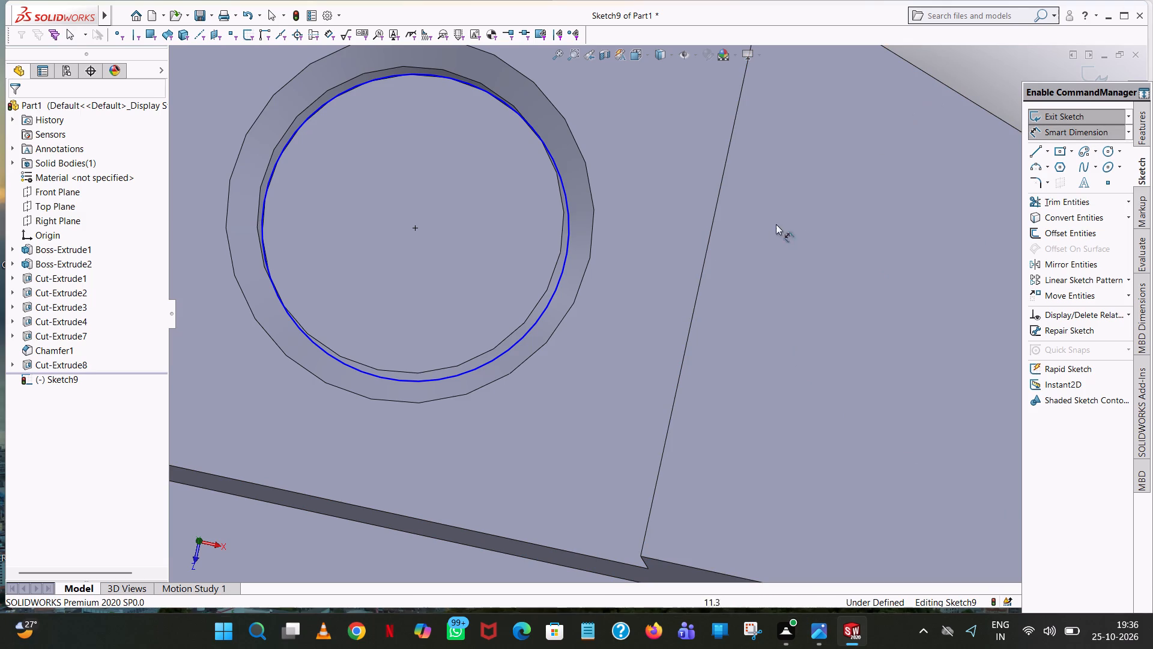
pyautogui.click(364, 86)
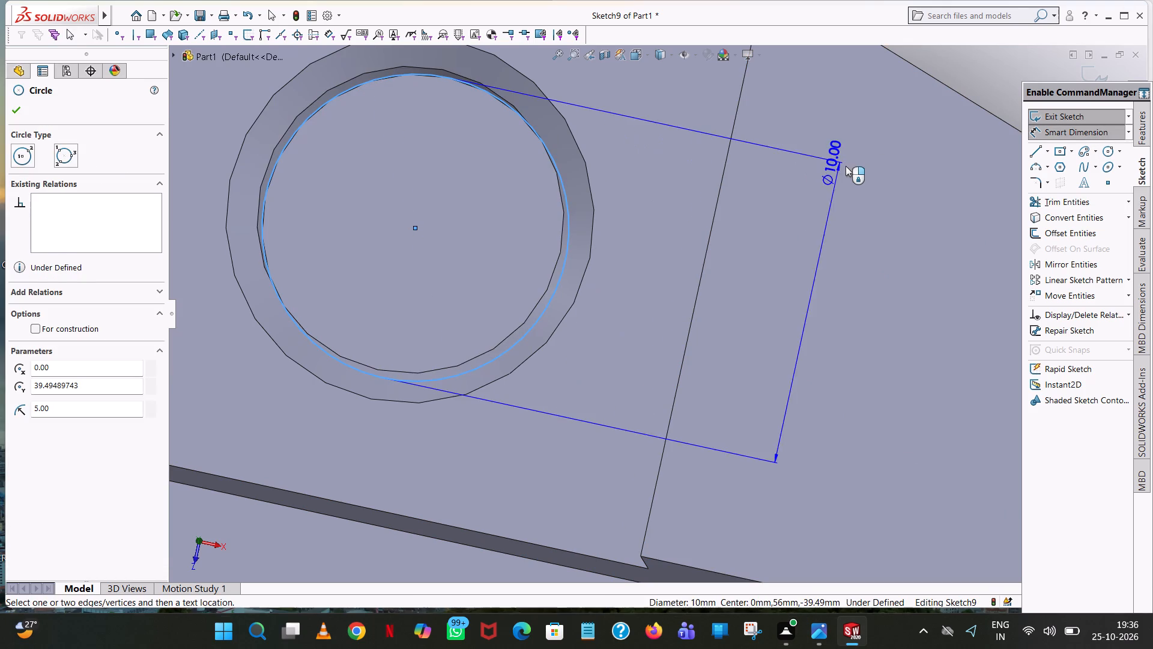
pyautogui.click(846, 166)
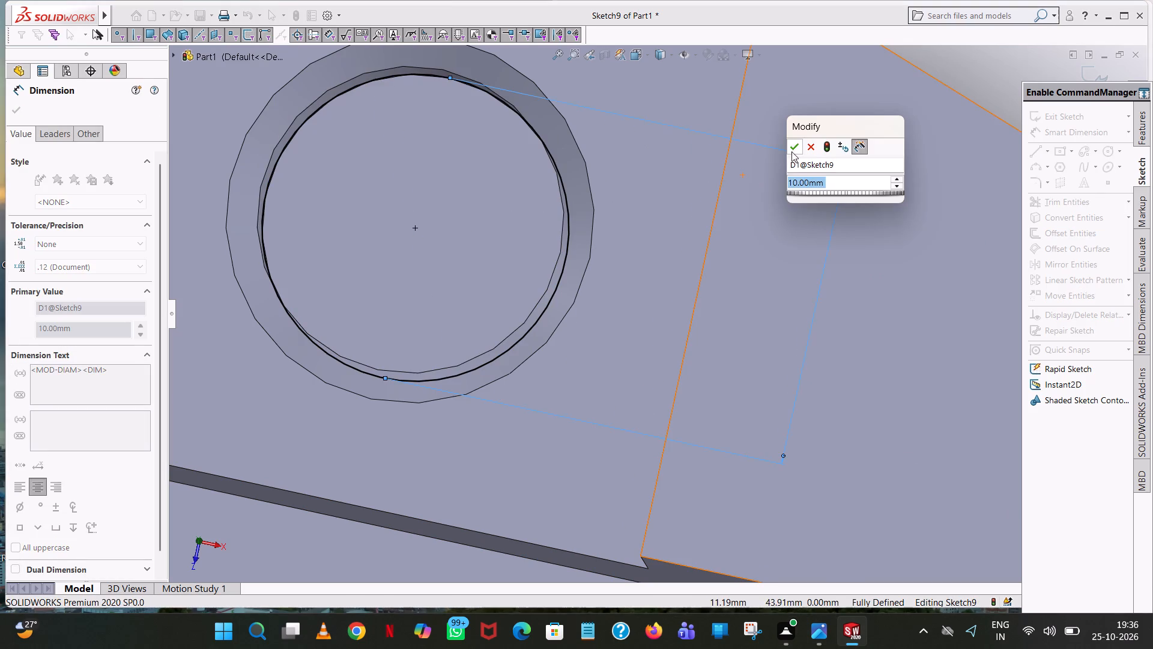
pyautogui.click(793, 145)
pyautogui.click(1012, 75)
# Cut-extrude the circle at the hole's bottom blind to 2 mm with a 75-degree inward draft for a conical end.
pyautogui.moveTo(839, 297); pyautogui.dragTo(819, 184, button='middle')
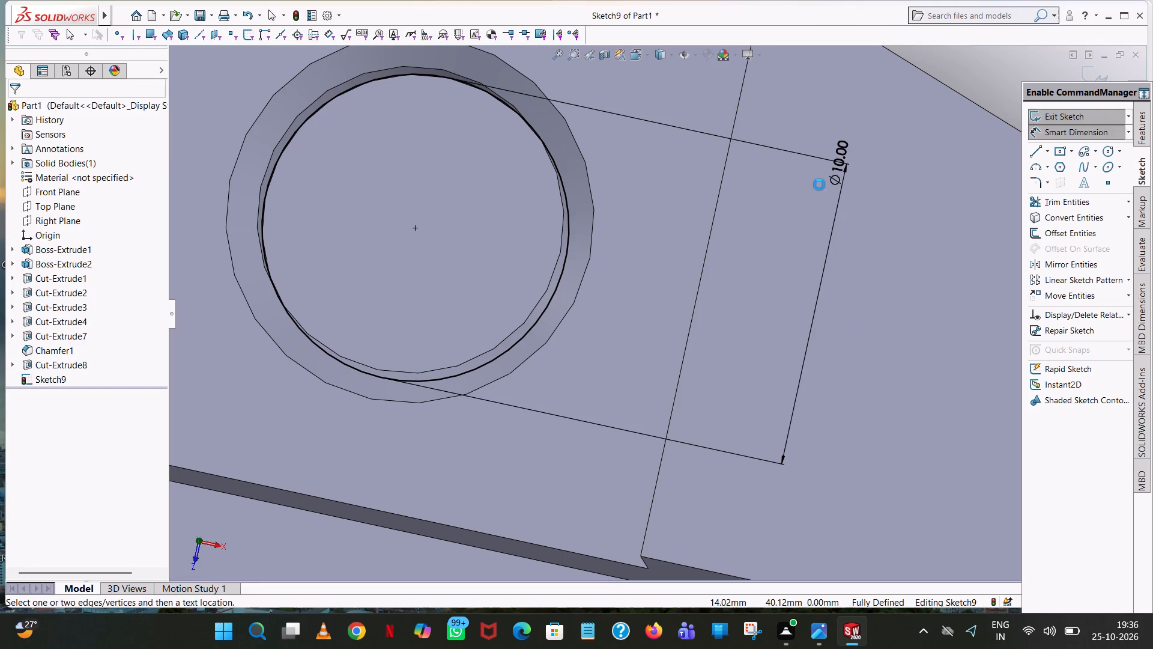
pyautogui.moveTo(819, 184); pyautogui.dragTo(823, 126, button='middle')
pyautogui.scroll(1, 818, 146)
pyautogui.scroll(6, 815, 362)
pyautogui.moveTo(788, 397); pyautogui.dragTo(786, 384, button='middle')
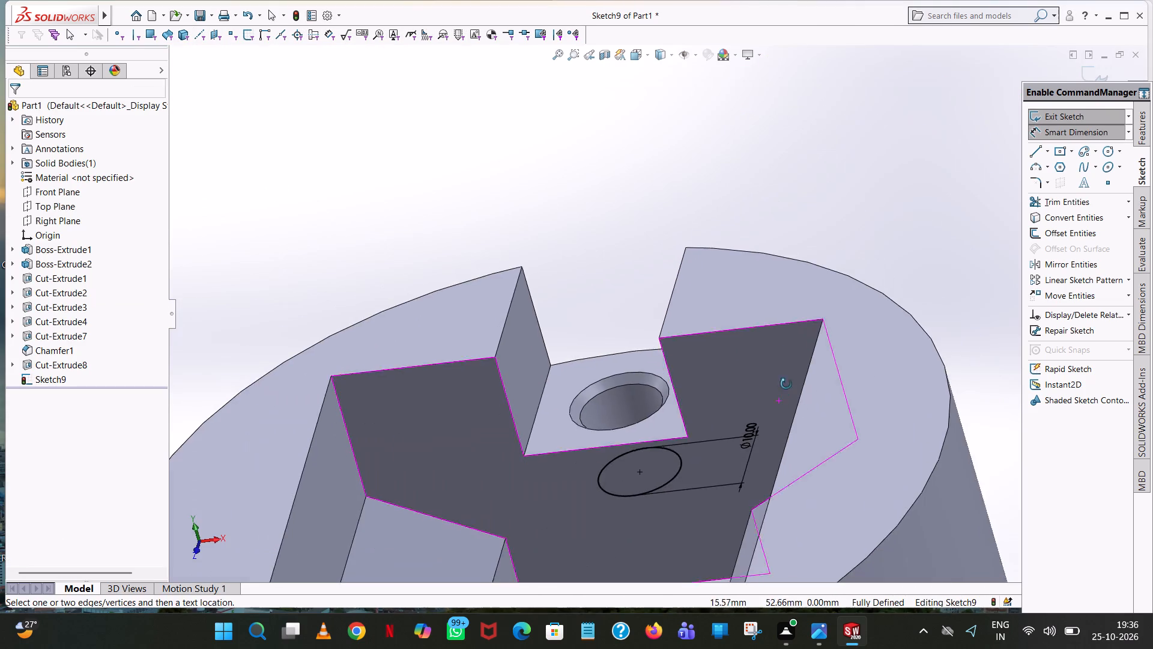
pyautogui.moveTo(786, 384); pyautogui.dragTo(805, 328, button='middle')
pyautogui.scroll(1, 800, 313)
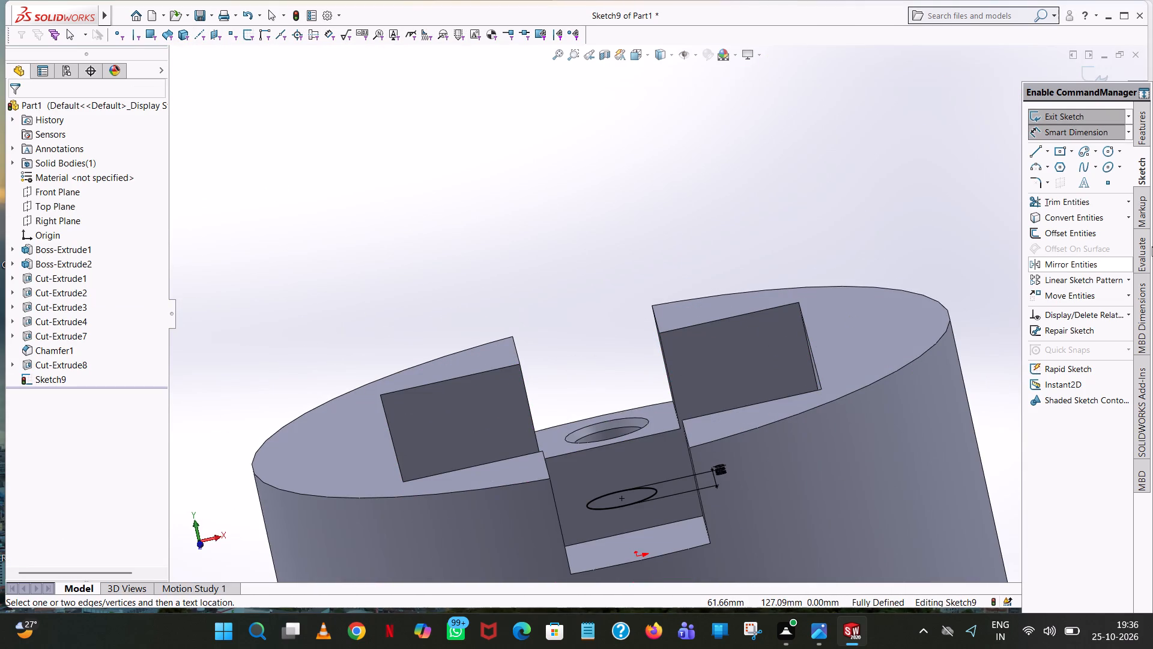
pyautogui.click(1142, 123)
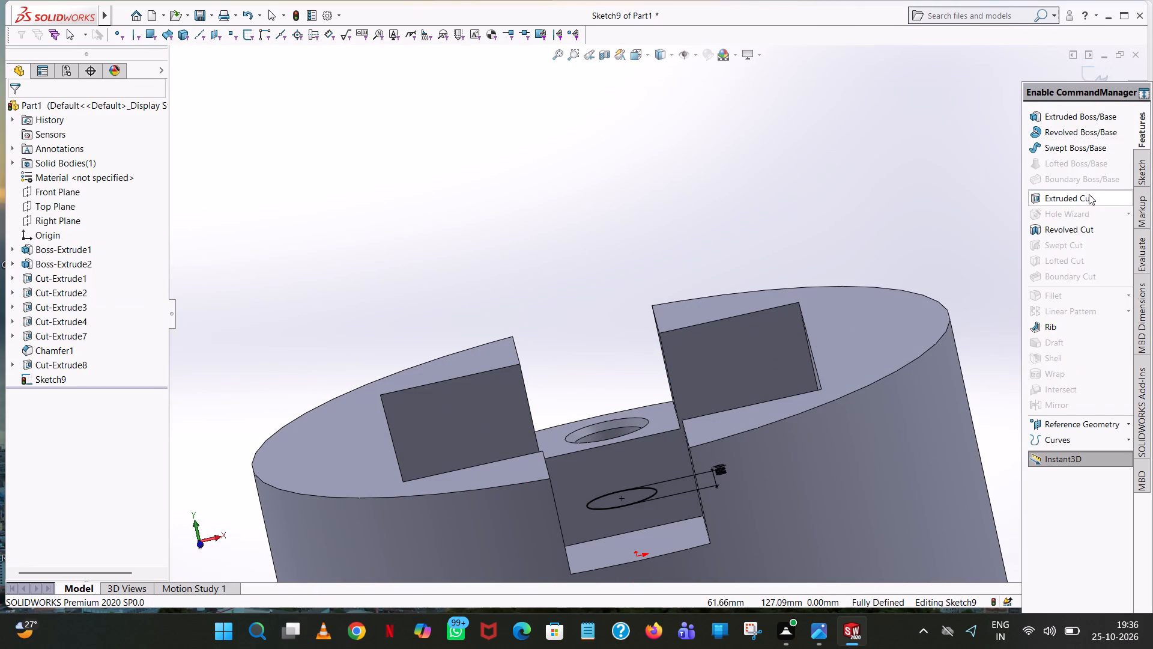
pyautogui.click(1089, 193)
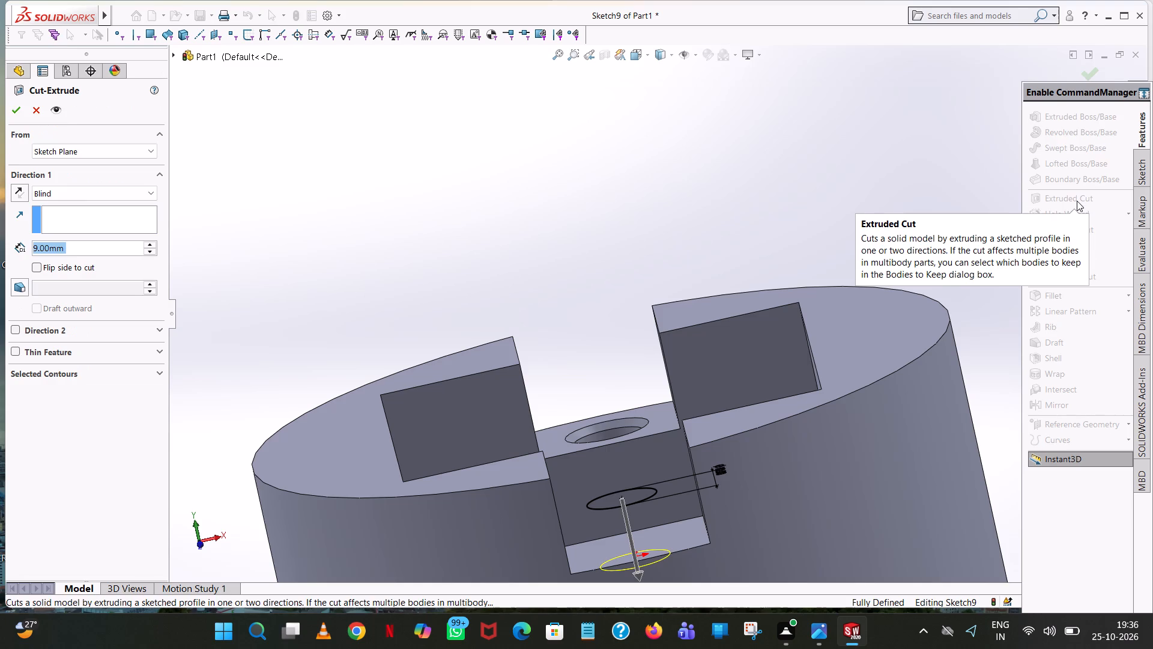
pyautogui.press('2')
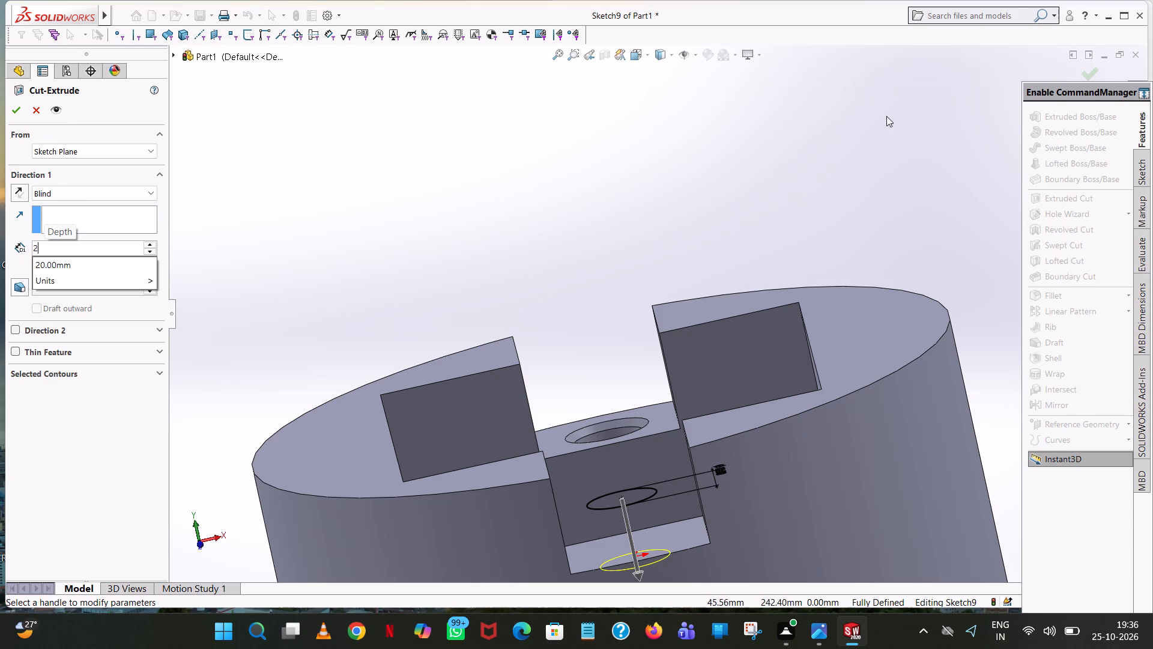
pyautogui.click(519, 151)
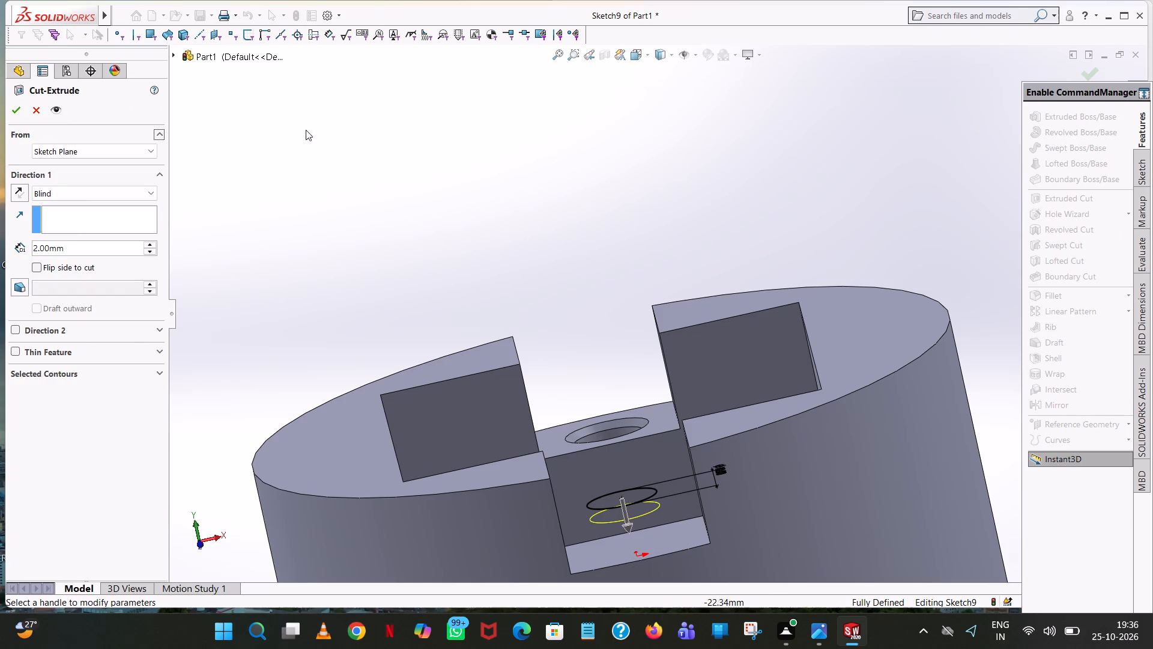
pyautogui.click(17, 285)
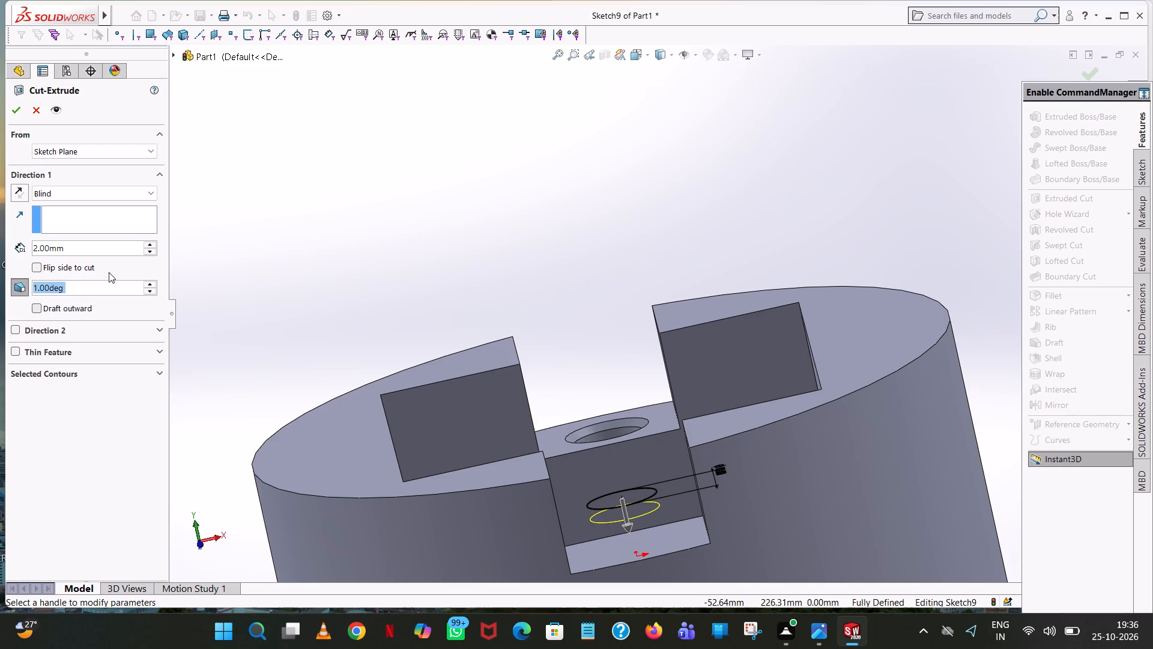
pyautogui.click(153, 285)
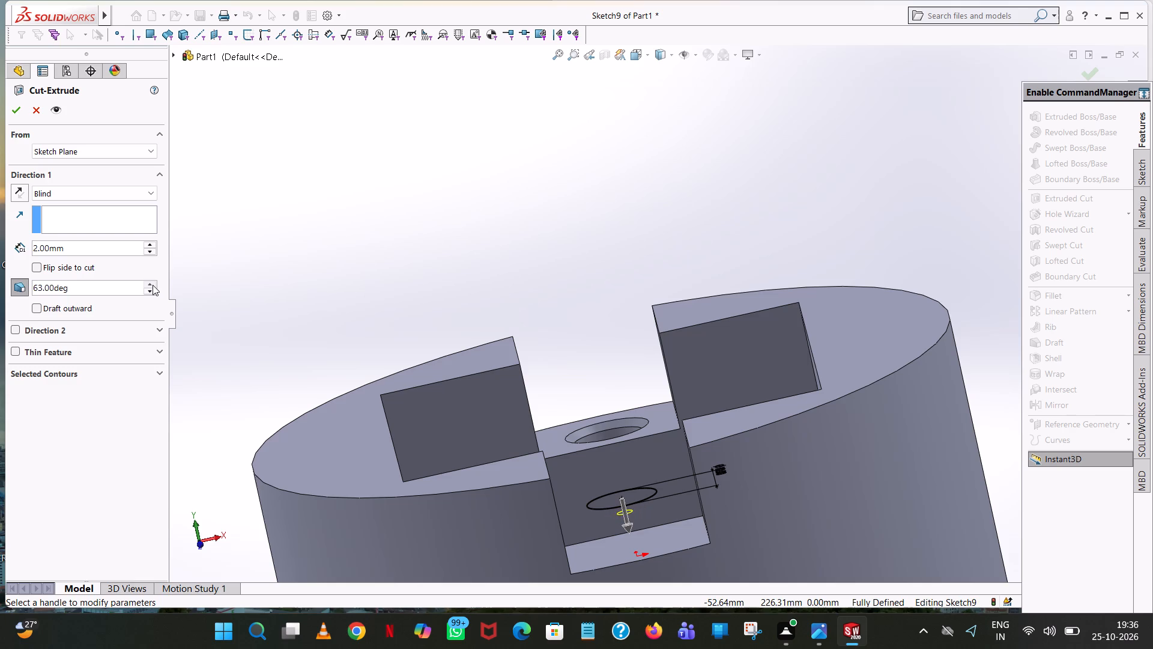
pyautogui.click(153, 285)
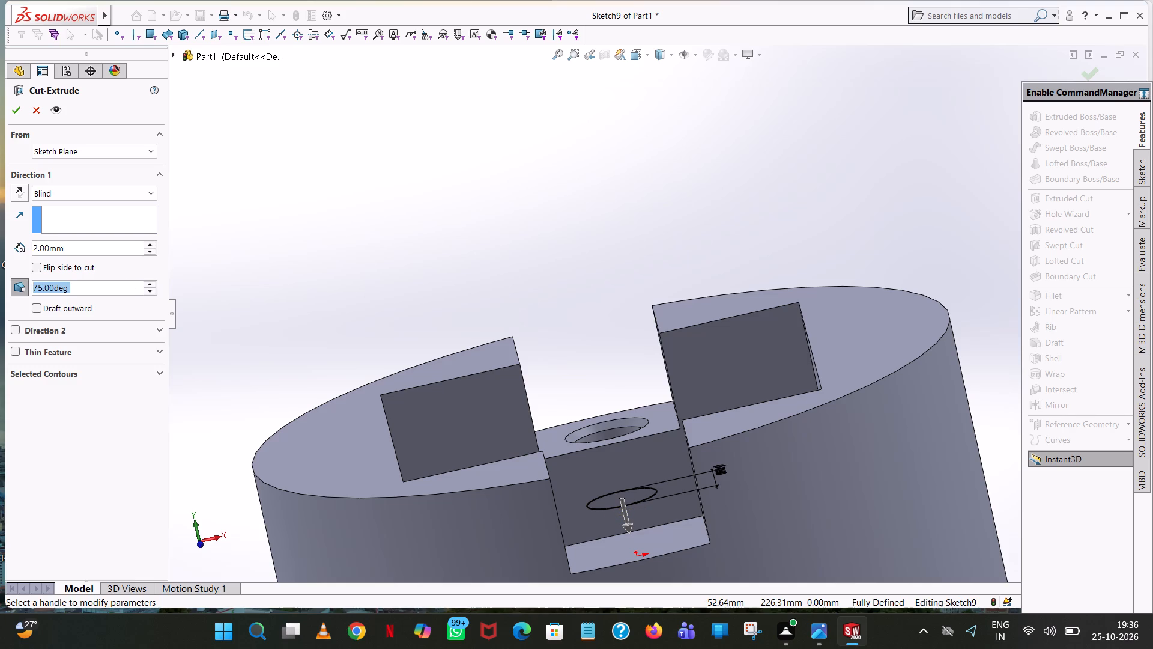
pyautogui.scroll(1, 272, 173)
pyautogui.moveTo(291, 200); pyautogui.dragTo(345, 381, button='middle')
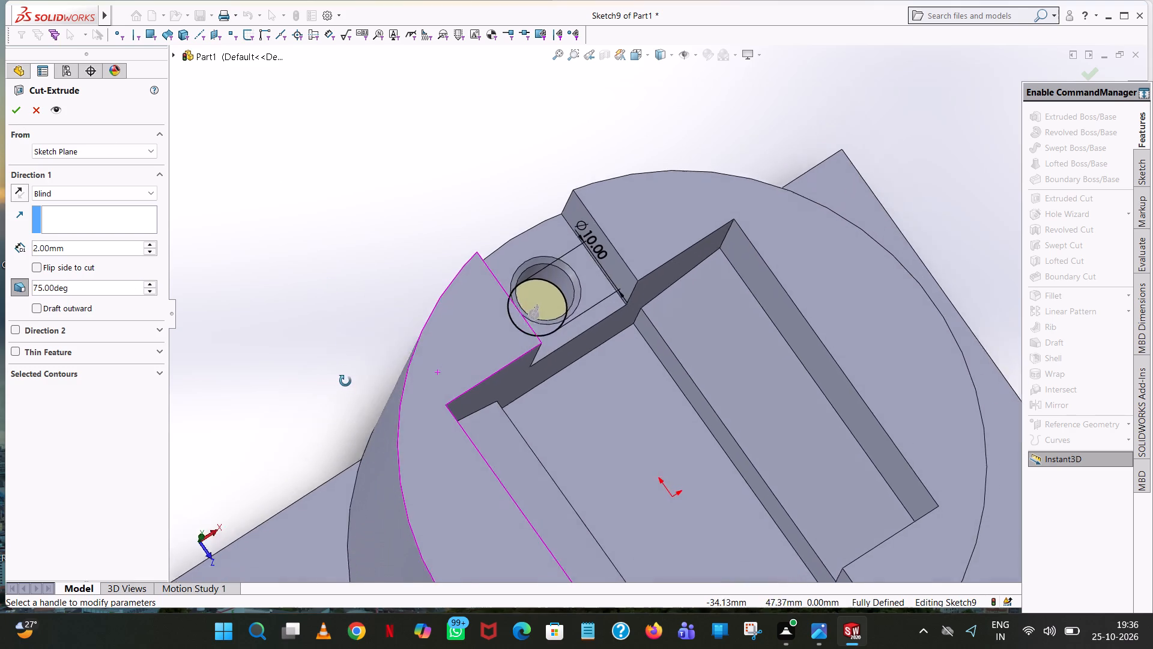
pyautogui.moveTo(345, 381); pyautogui.dragTo(338, 389, button='middle')
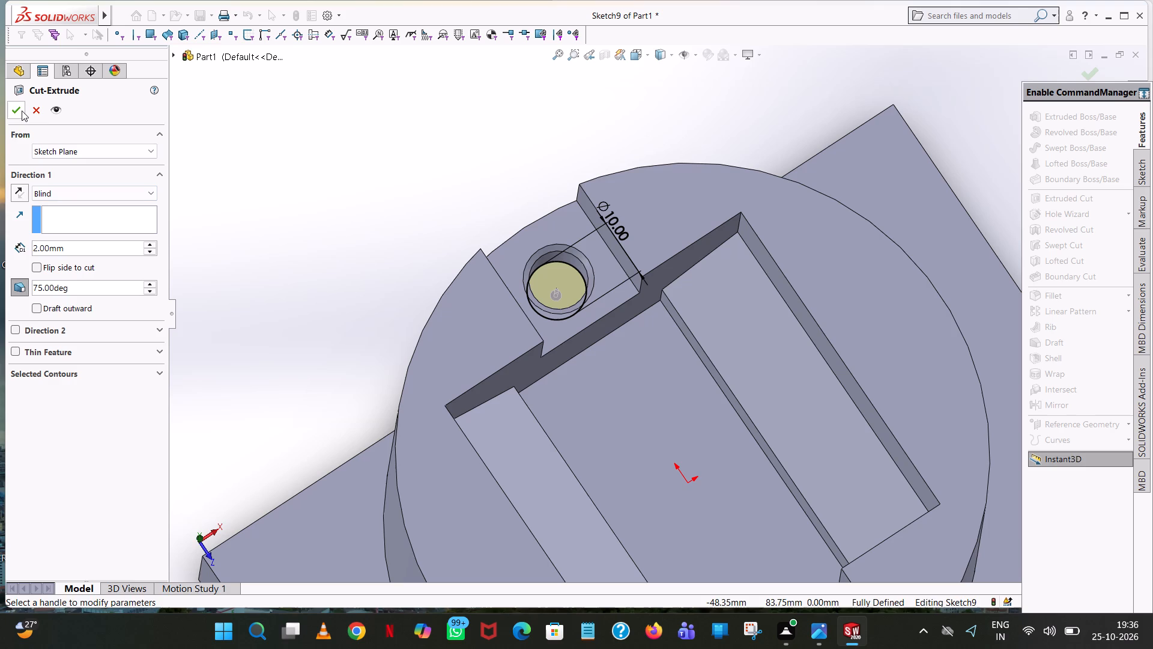
pyautogui.click(22, 110)
pyautogui.click(392, 200)
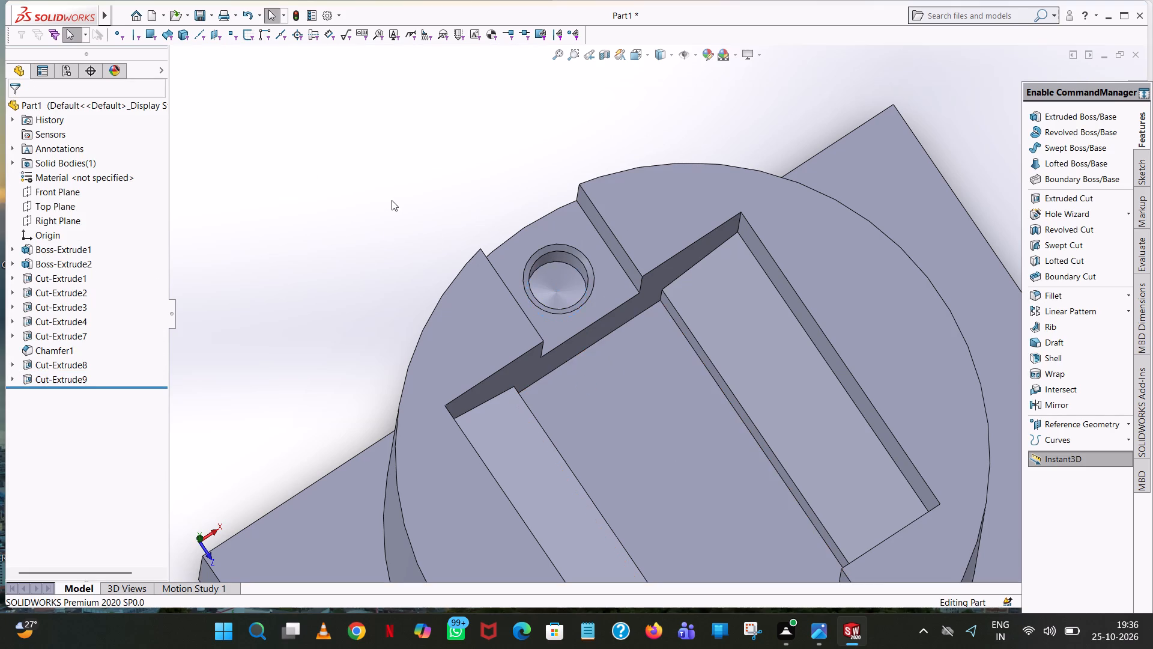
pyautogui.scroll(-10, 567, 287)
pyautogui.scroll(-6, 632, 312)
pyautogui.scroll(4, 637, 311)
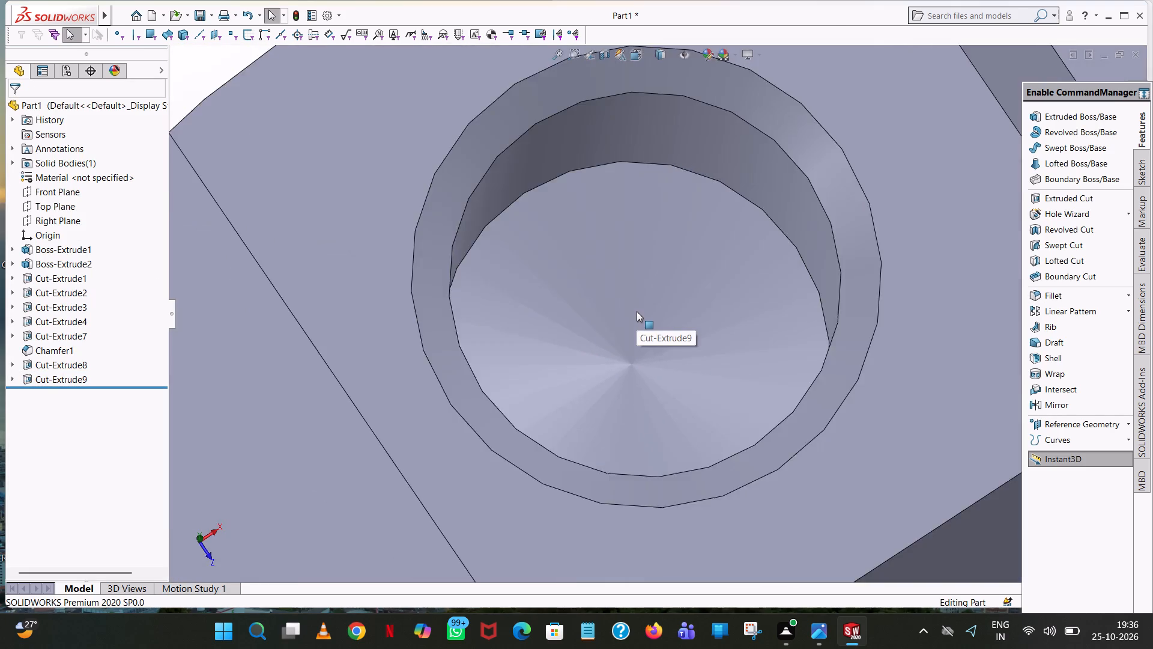
# Try to mirror the hole's conical bottom, the 10 mm hole and its chamfer about the Front Plane.
pyautogui.scroll(17, 637, 311)
pyautogui.moveTo(721, 452); pyautogui.dragTo(710, 388, button='middle')
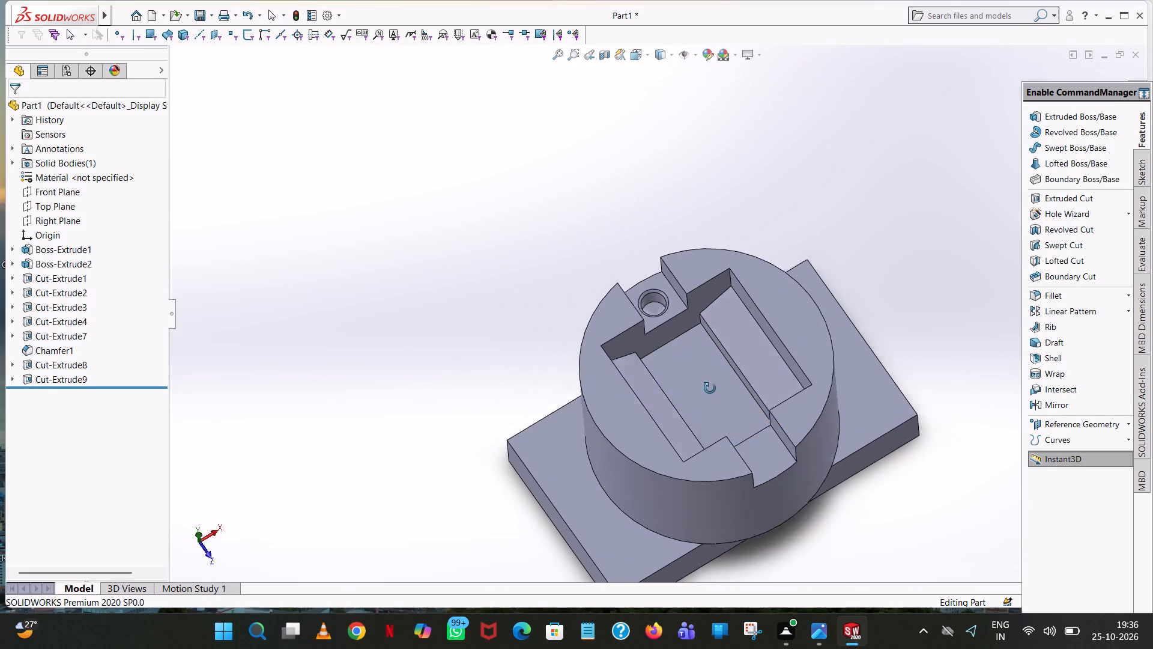
pyautogui.moveTo(710, 388); pyautogui.dragTo(674, 481, button='middle')
pyautogui.scroll(-1, 679, 439)
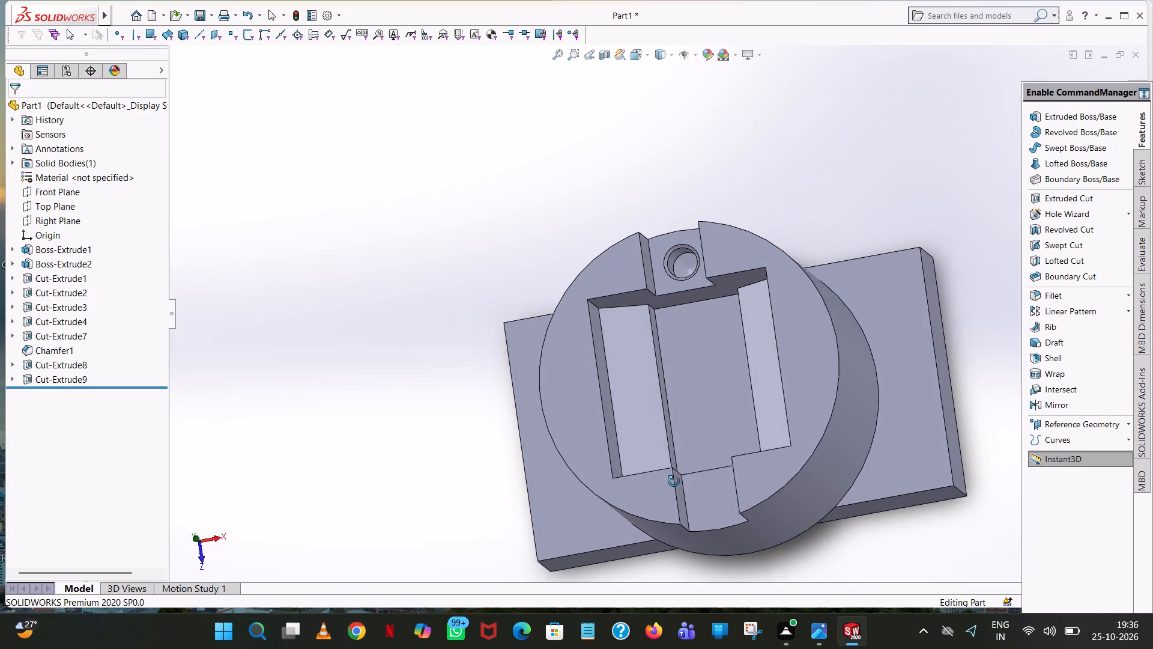
pyautogui.moveTo(674, 481); pyautogui.dragTo(688, 474, button='middle')
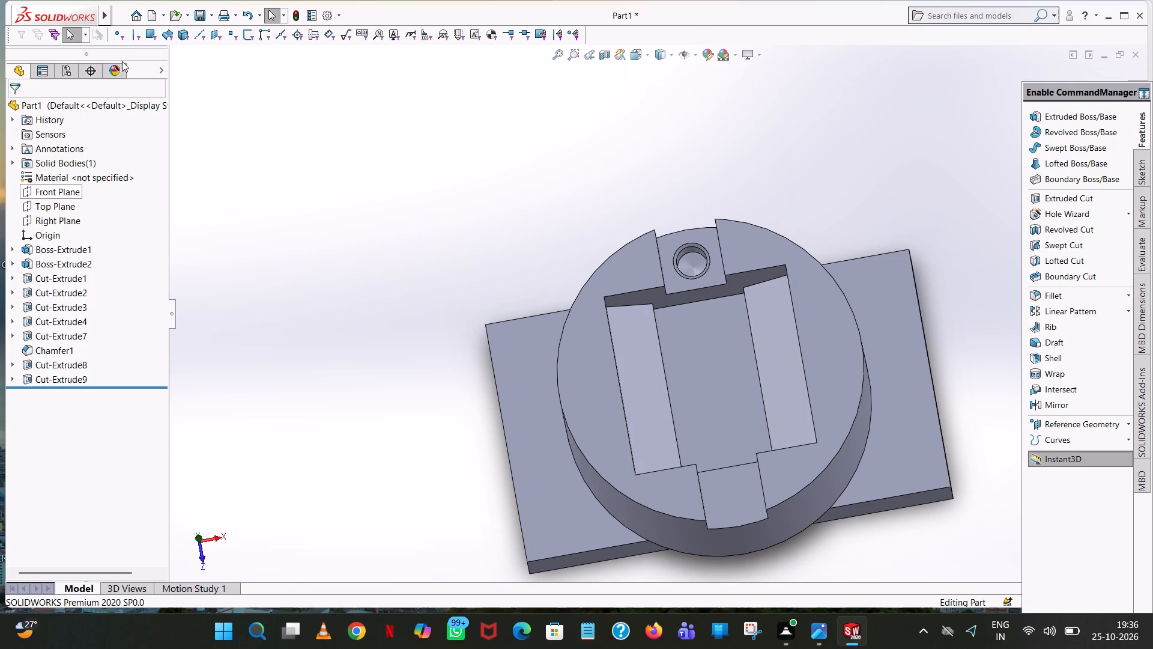
pyautogui.click(61, 192)
pyautogui.scroll(1, 539, 260)
pyautogui.moveTo(539, 260); pyautogui.dragTo(550, 309, button='middle')
pyautogui.scroll(-1, 560, 314)
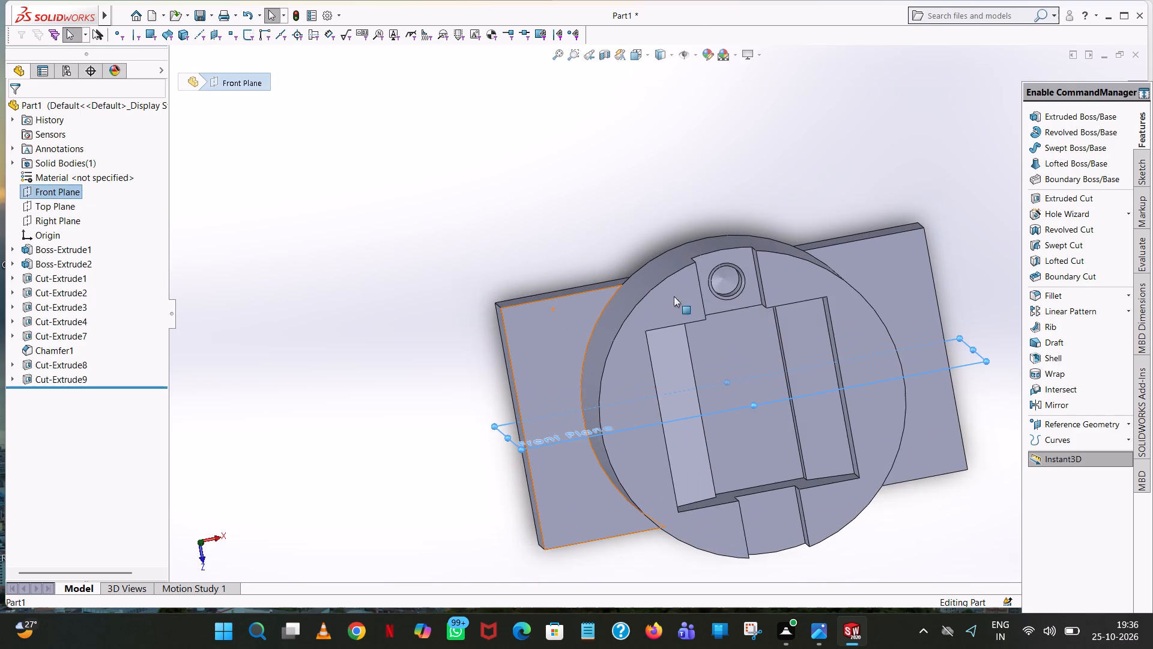
pyautogui.click(1086, 404)
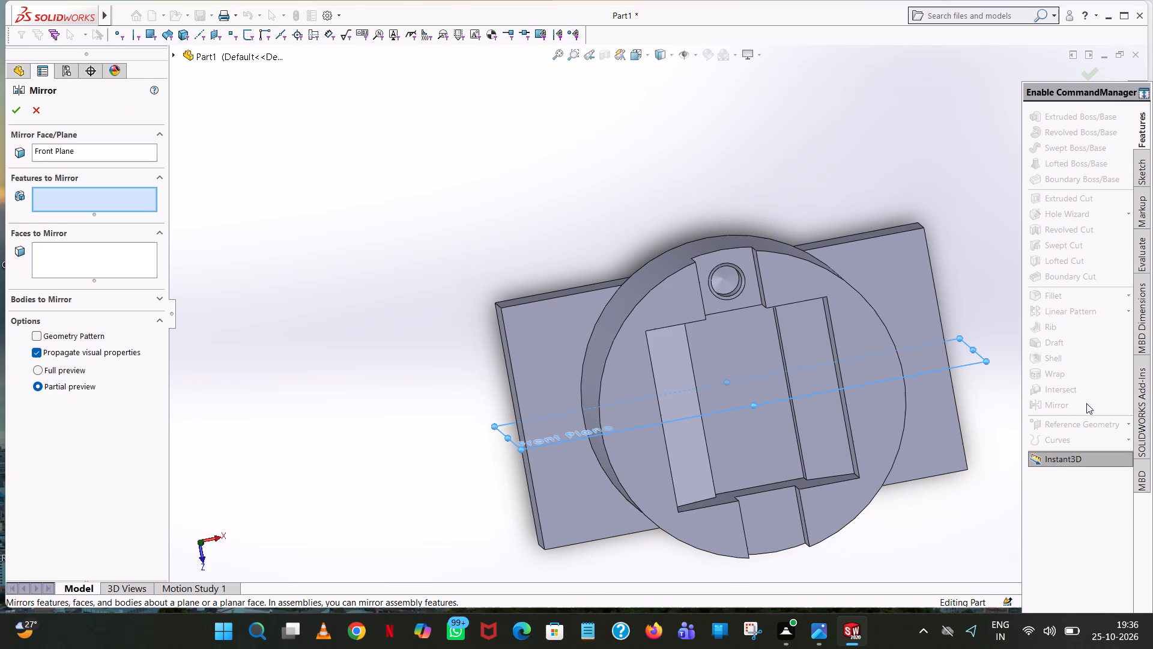
pyautogui.click(720, 279)
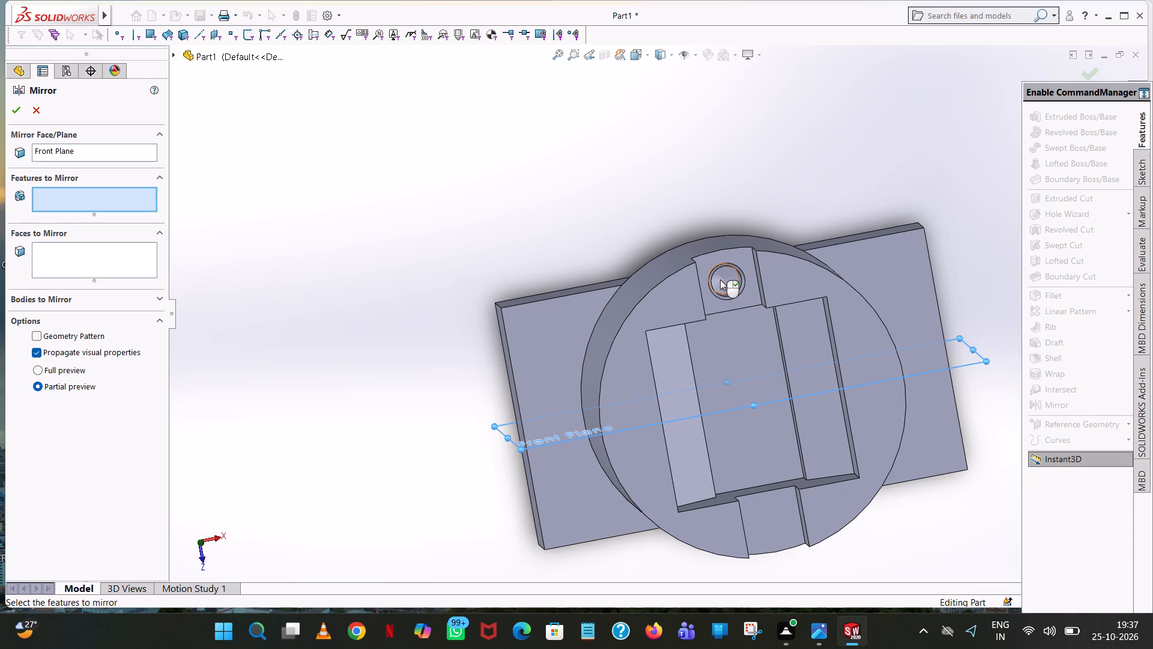
pyautogui.scroll(-13, 722, 283)
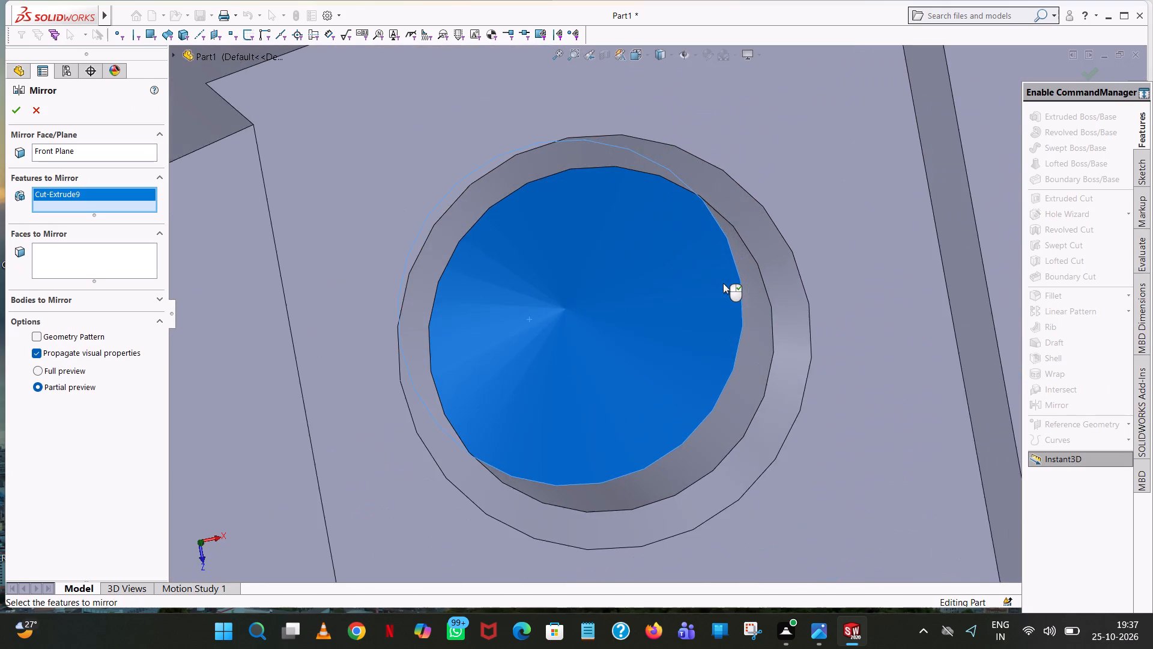
pyautogui.moveTo(723, 283); pyautogui.dragTo(733, 256, button='middle')
pyautogui.scroll(1, 723, 283)
pyautogui.middleClick(733, 255)
pyautogui.scroll(1, 733, 255)
pyautogui.click(733, 255)
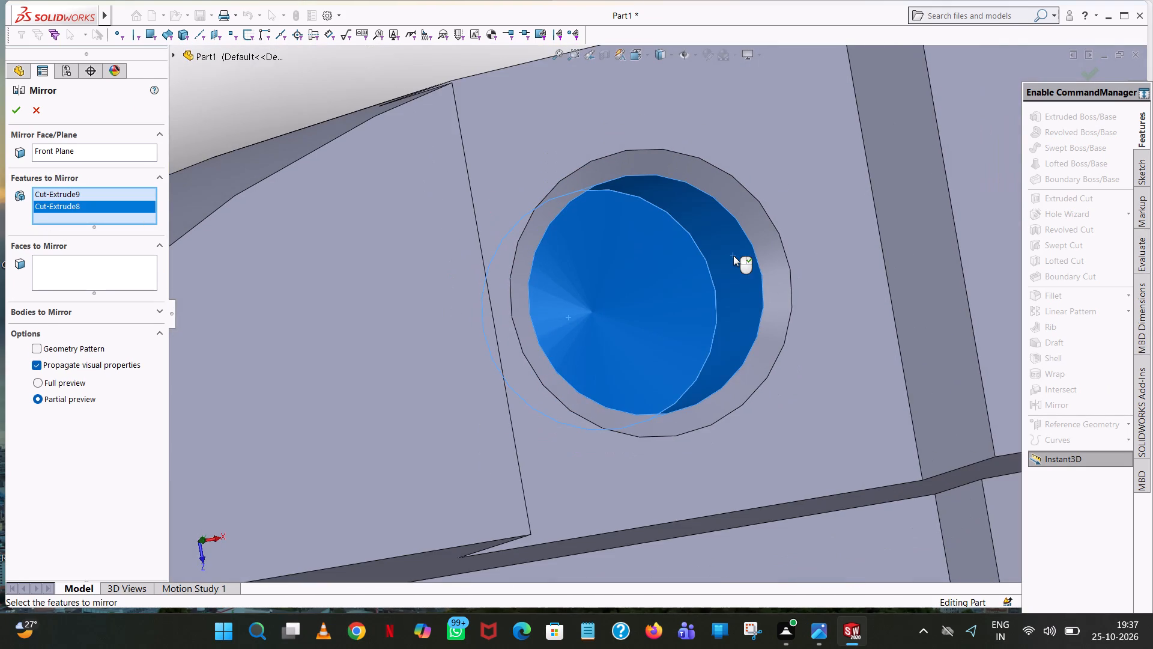
pyautogui.click(751, 233)
pyautogui.moveTo(746, 285); pyautogui.dragTo(722, 283, button='middle')
pyautogui.scroll(13, 722, 283)
pyautogui.click(23, 114)
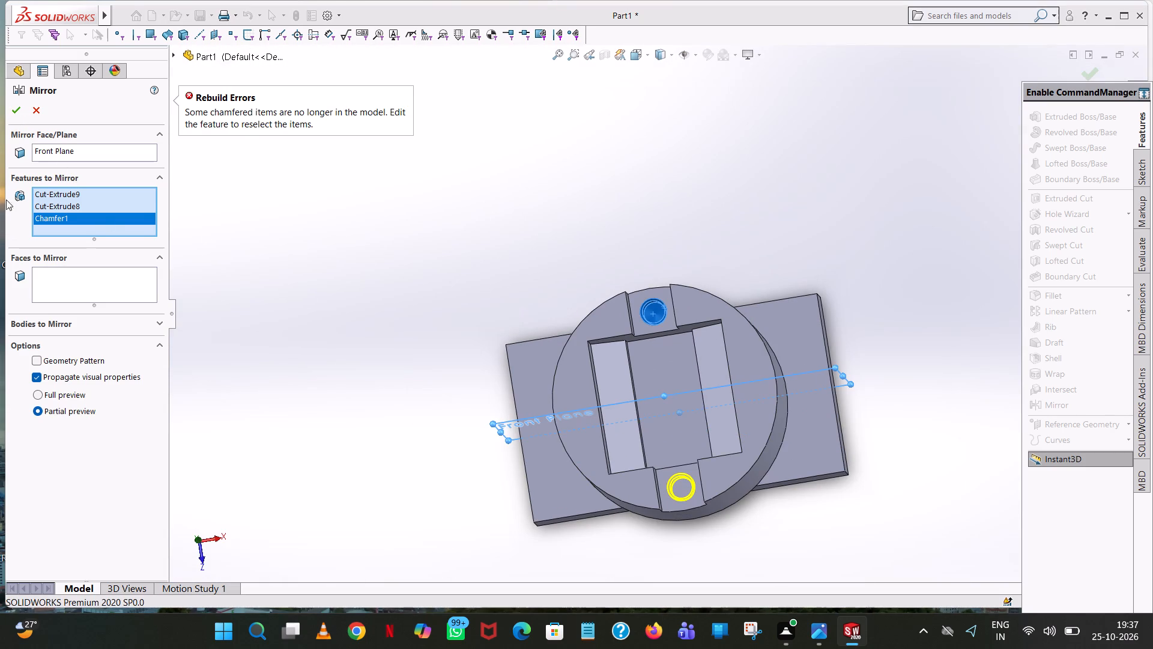
pyautogui.click(14, 102)
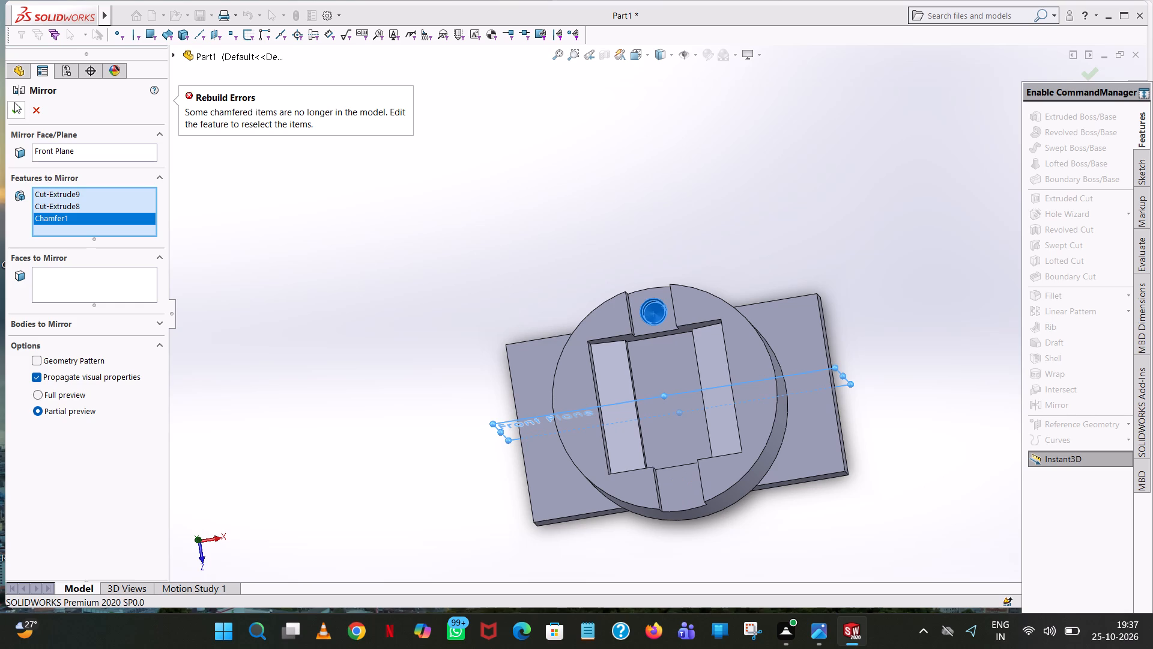
# Remove the chamfer from the features to mirror and mirror only the hole and its conical bottom about the Front Plane.
pyautogui.scroll(-4, 18, 14)
pyautogui.scroll(-6, 652, 318)
pyautogui.click(629, 257)
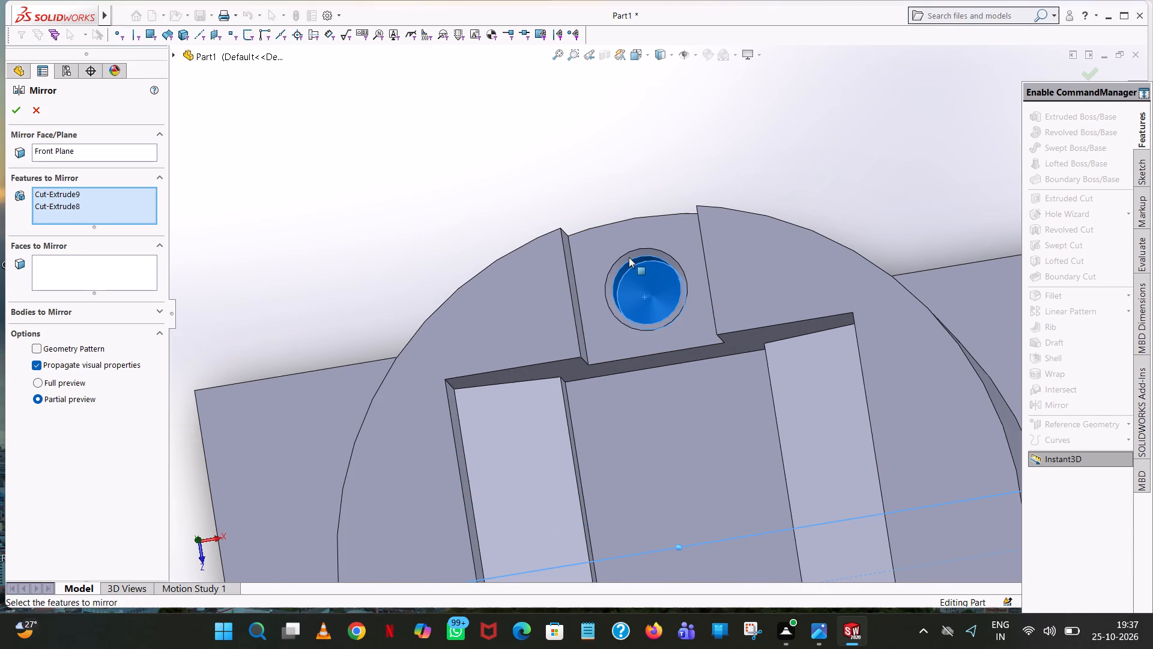
pyautogui.click(16, 108)
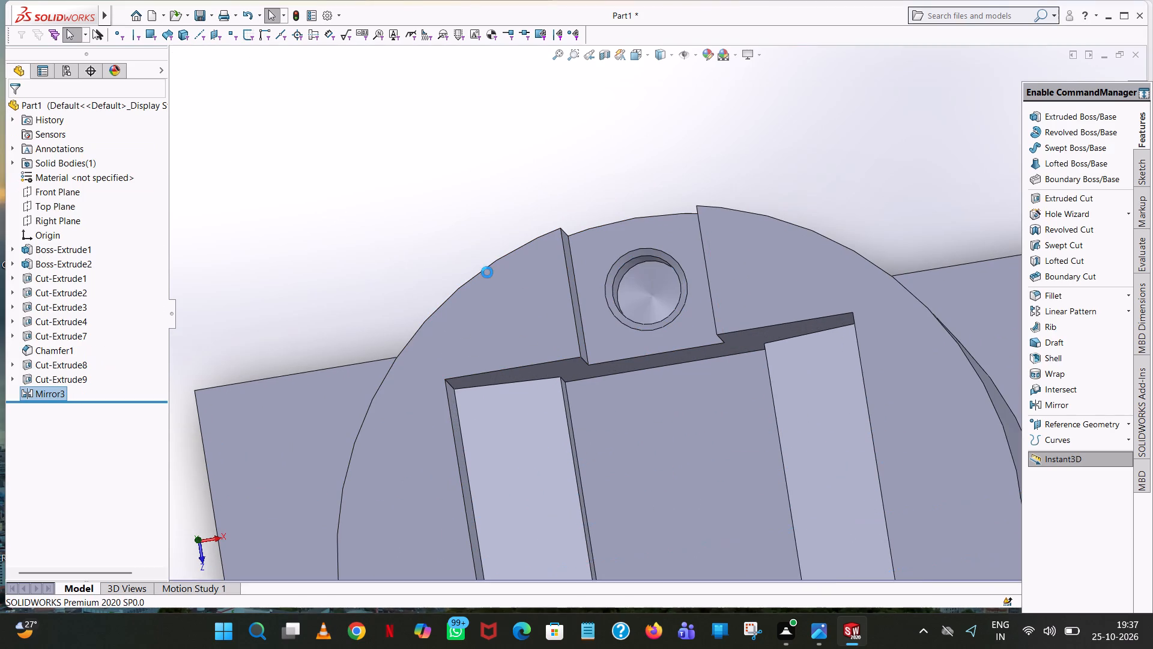
# For another extruded cut, sketch a circle of 6 mm radius on the slot floor opposite the existing hole, about 39.5 mm from the origin.
pyautogui.scroll(8, 487, 272)
pyautogui.scroll(5, 605, 386)
pyautogui.scroll(-6, 674, 460)
pyautogui.scroll(8, 675, 460)
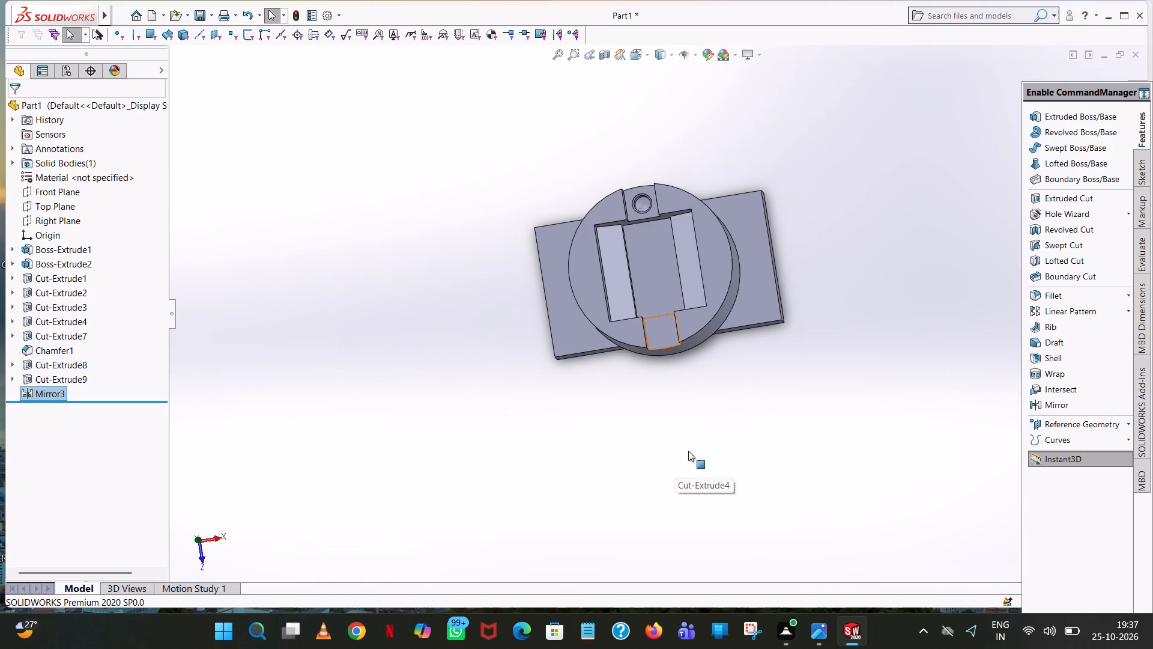
pyautogui.click(1099, 196)
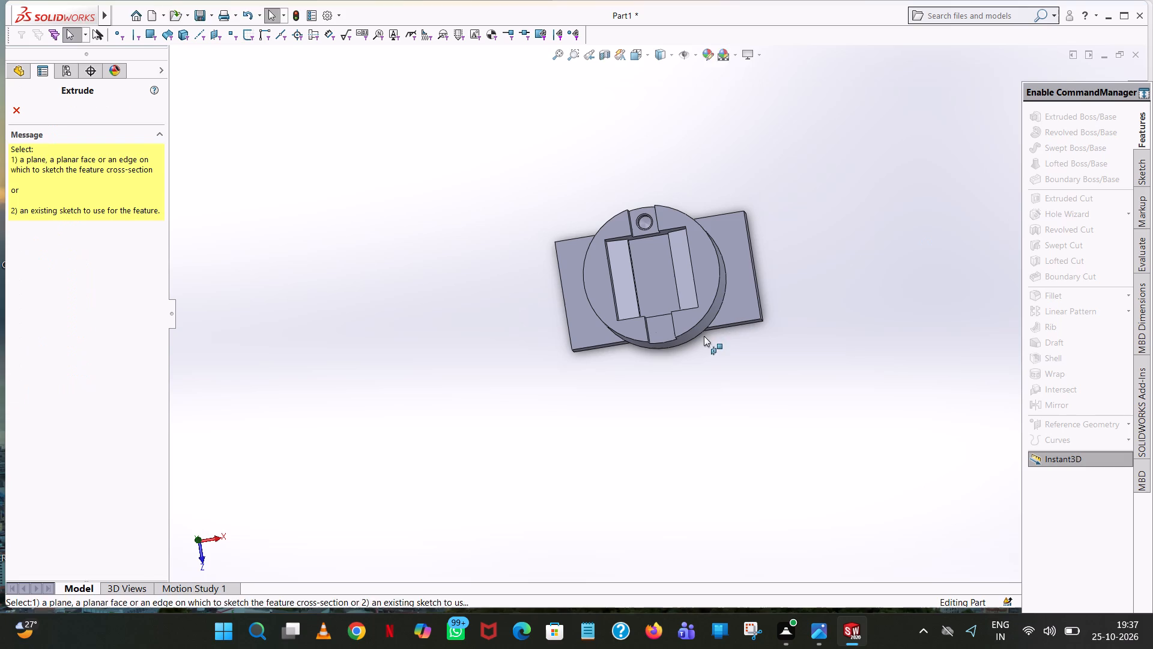
pyautogui.click(661, 321)
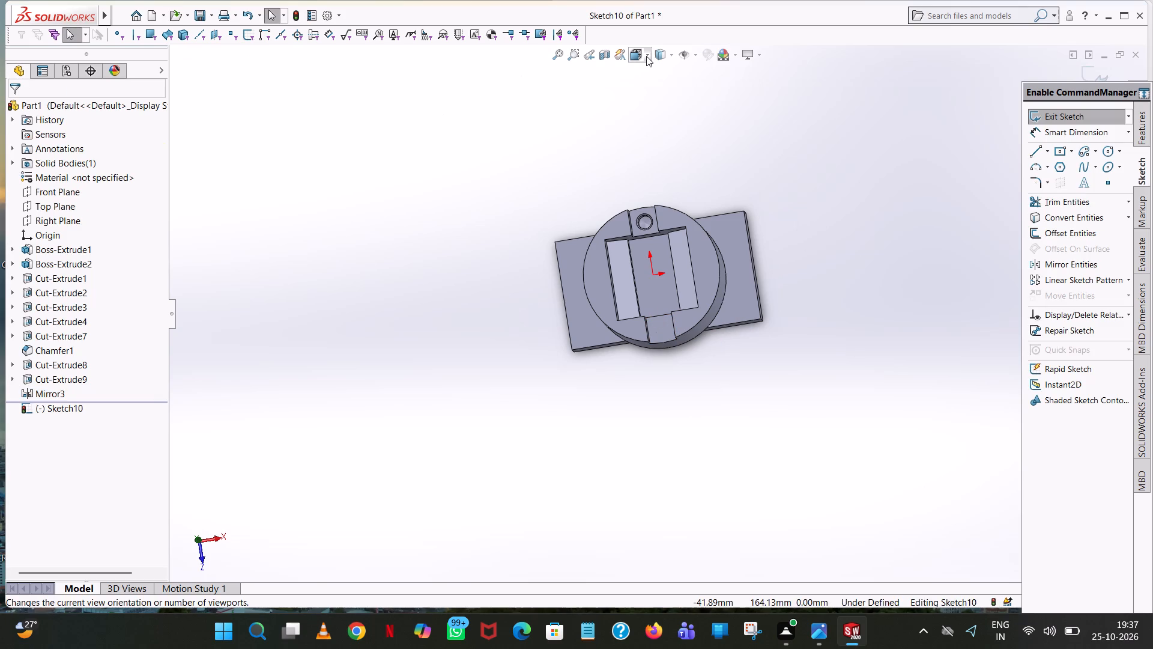
pyautogui.click(646, 54)
pyautogui.click(705, 118)
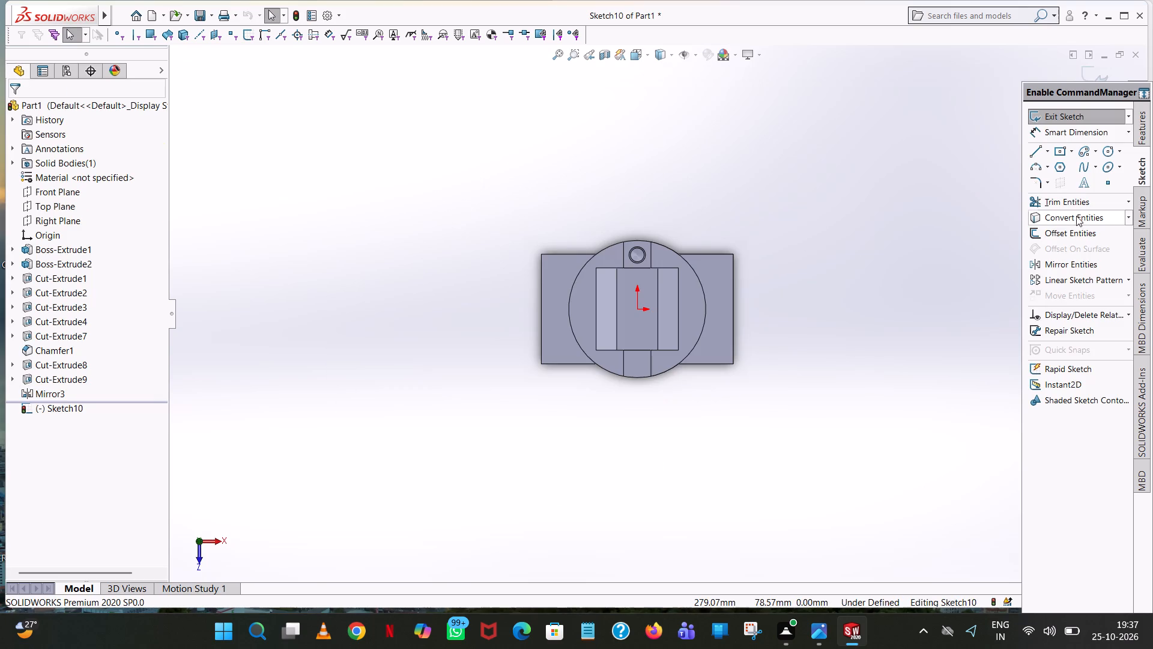
pyautogui.click(1107, 145)
pyautogui.scroll(-7, 615, 392)
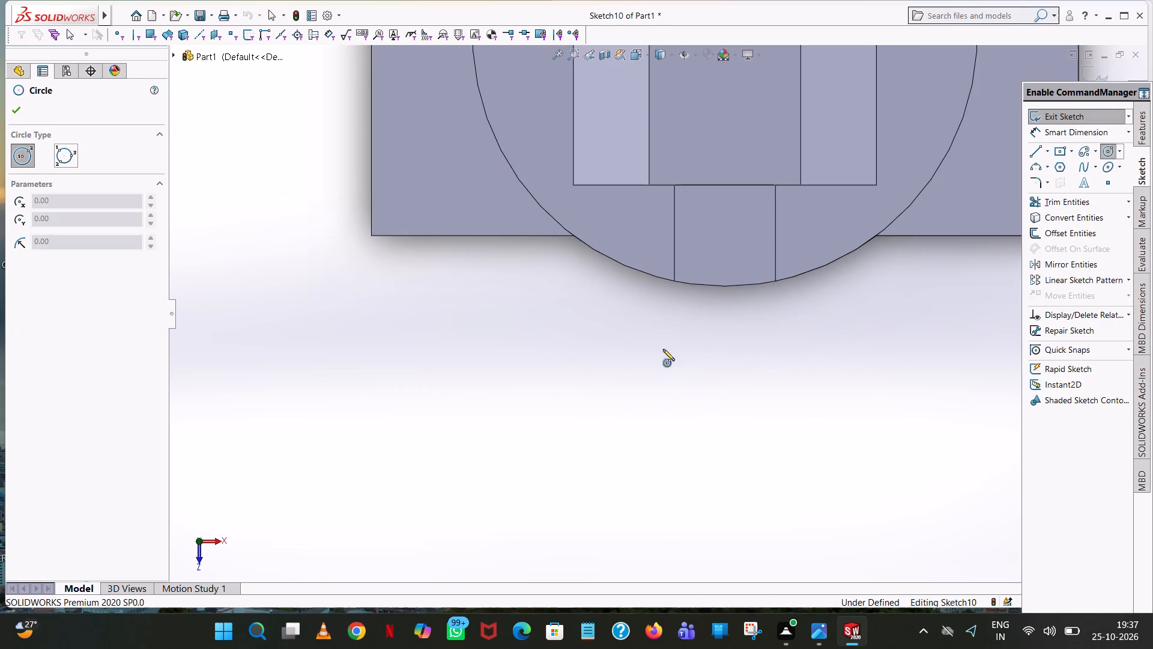
pyautogui.scroll(-5, 737, 204)
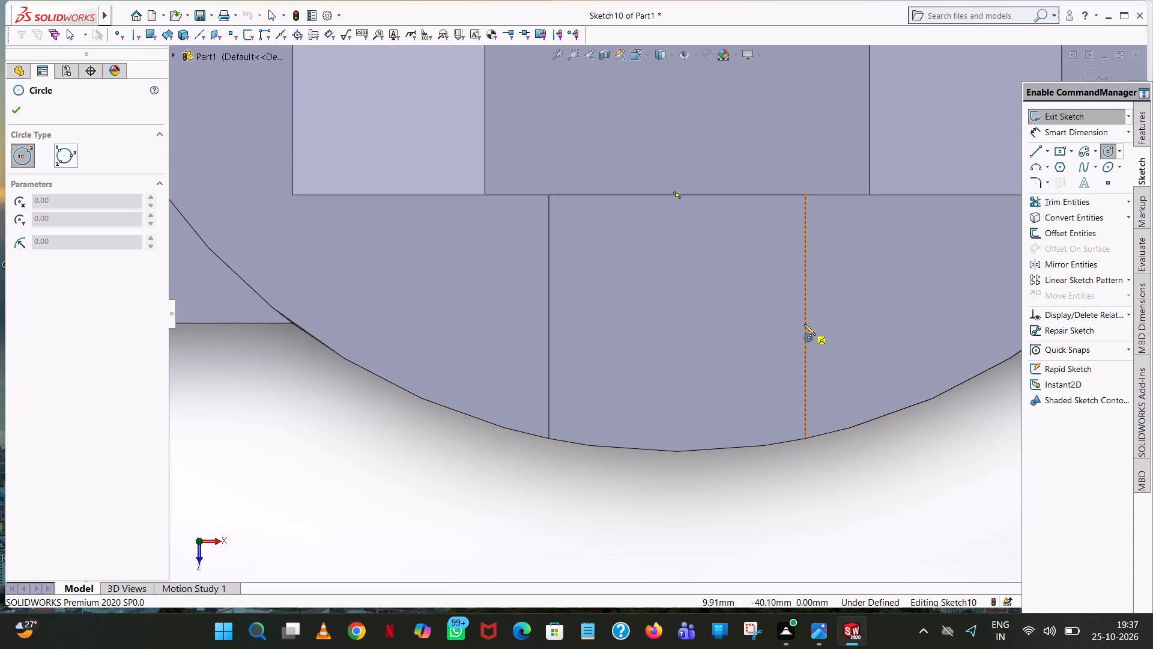
pyautogui.click(677, 316)
pyautogui.click(719, 255)
pyautogui.press('6')
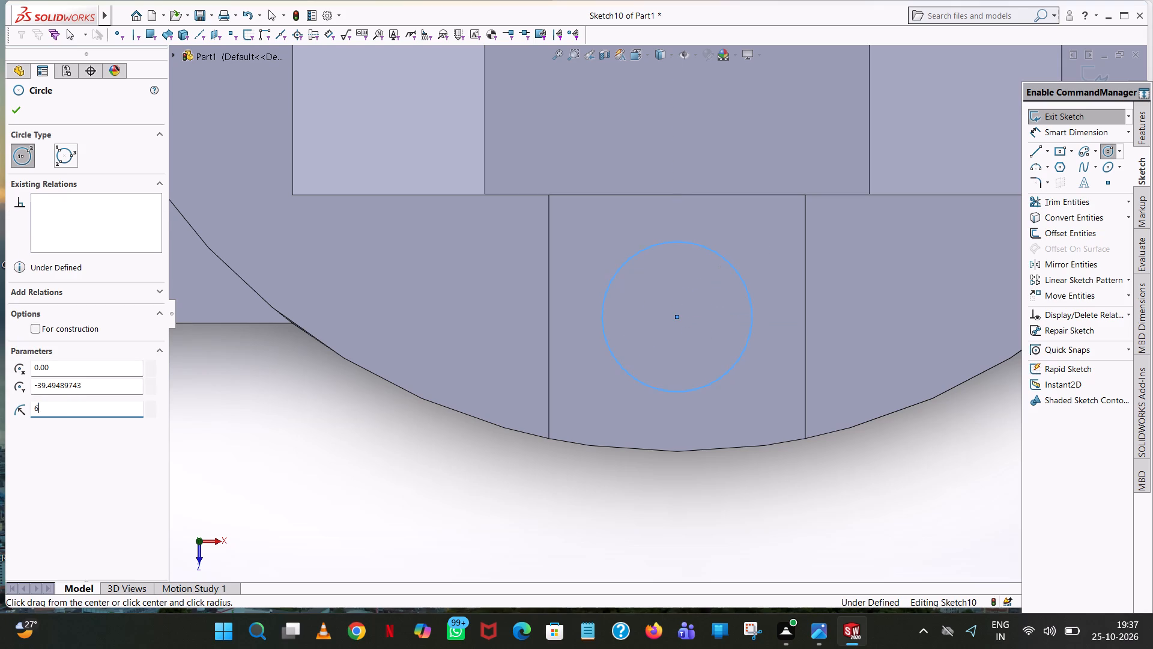
pyautogui.press('Return')
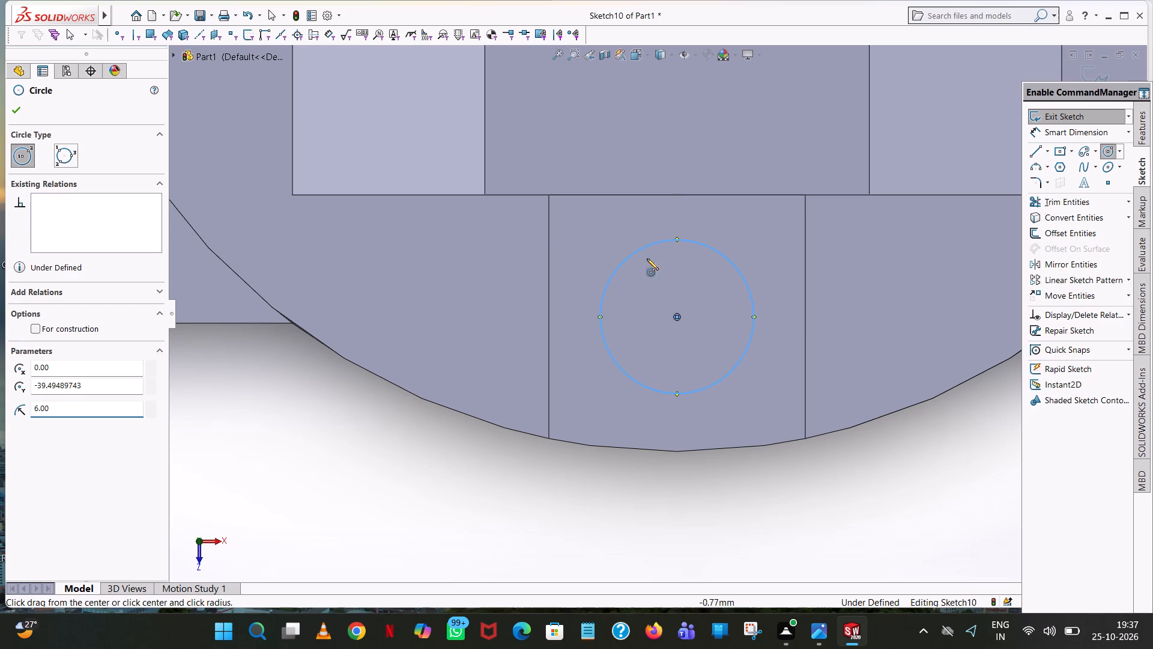
pyautogui.click(21, 112)
pyautogui.click(335, 478)
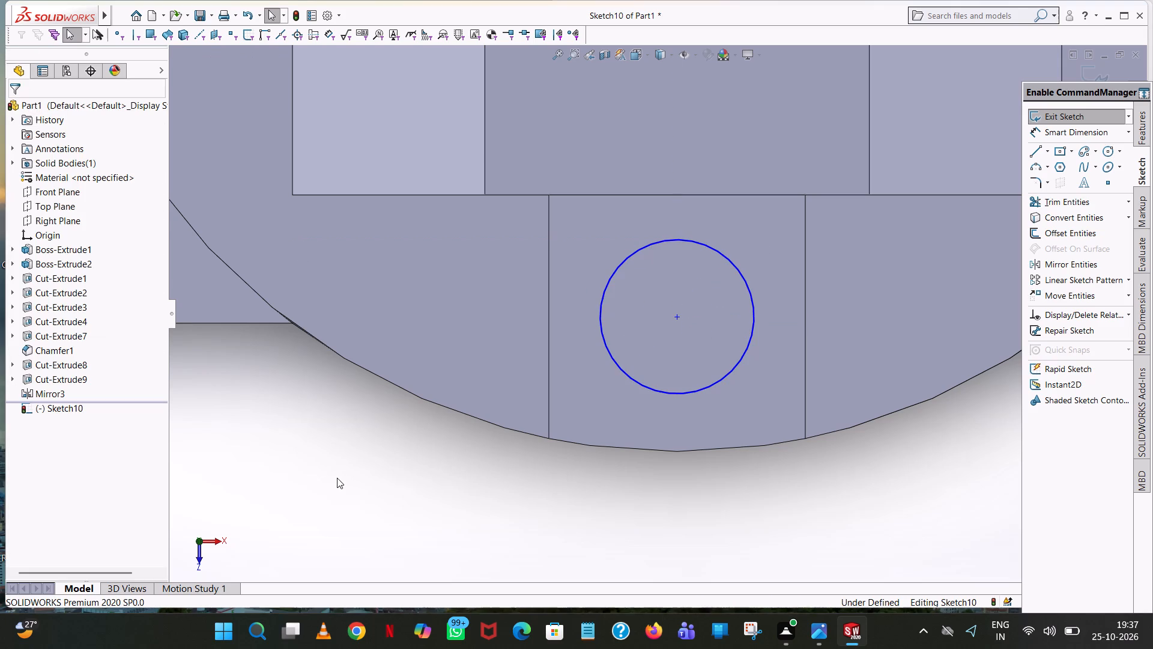
# Dimension the new circle with a diameter of 12 mm.
pyautogui.click(1074, 133)
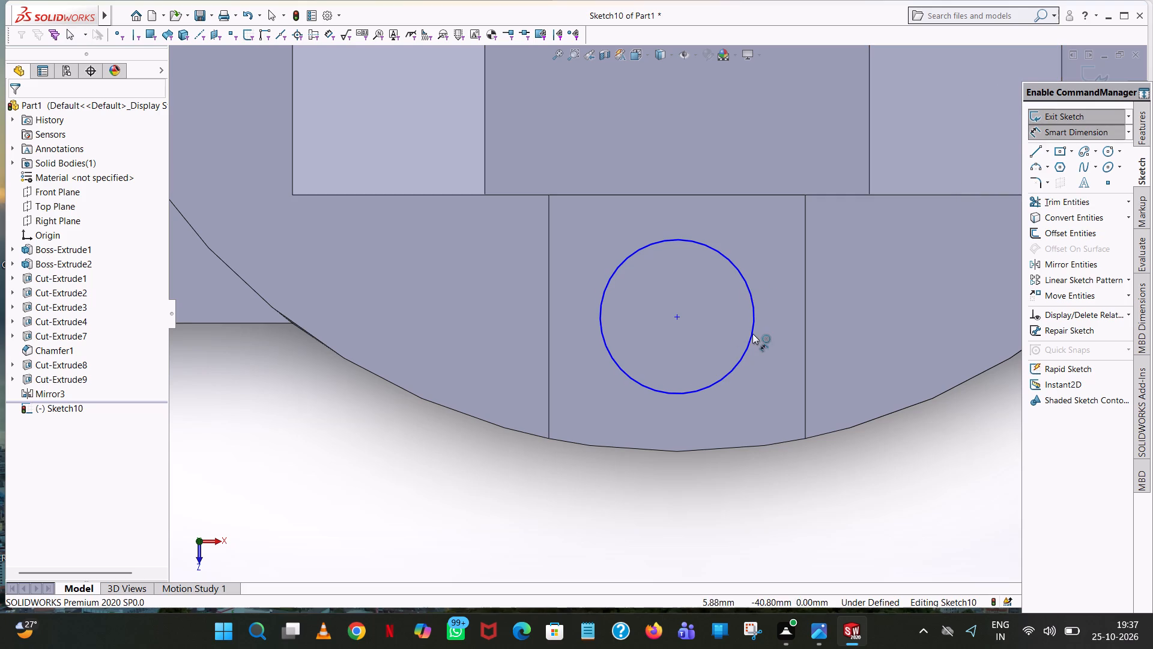
pyautogui.click(752, 334)
pyautogui.click(917, 448)
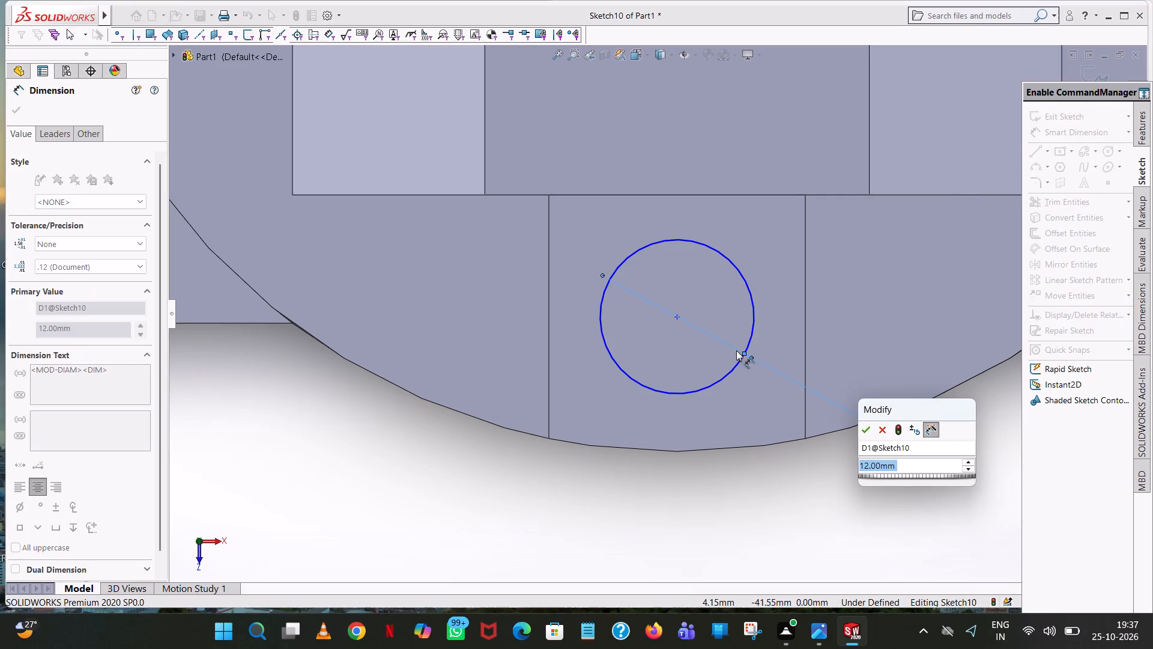
pyautogui.click(867, 430)
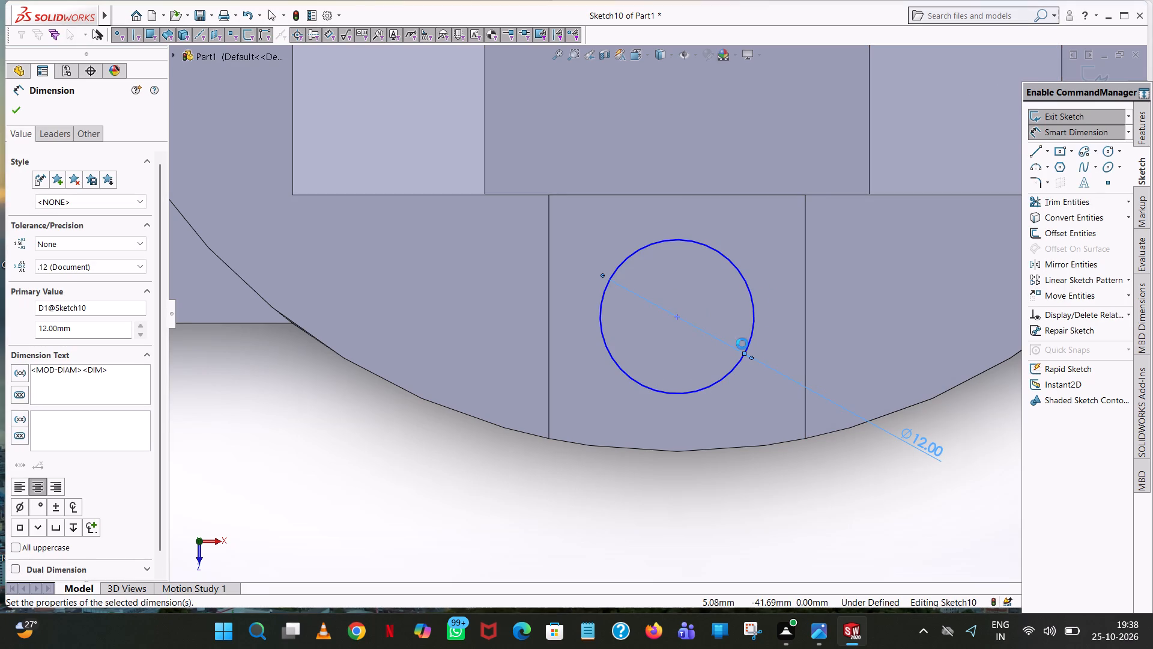
# Dimension the distance between the circle's centre and the origin, keeping it as drawn.
pyautogui.scroll(4, 742, 343)
pyautogui.click(667, 312)
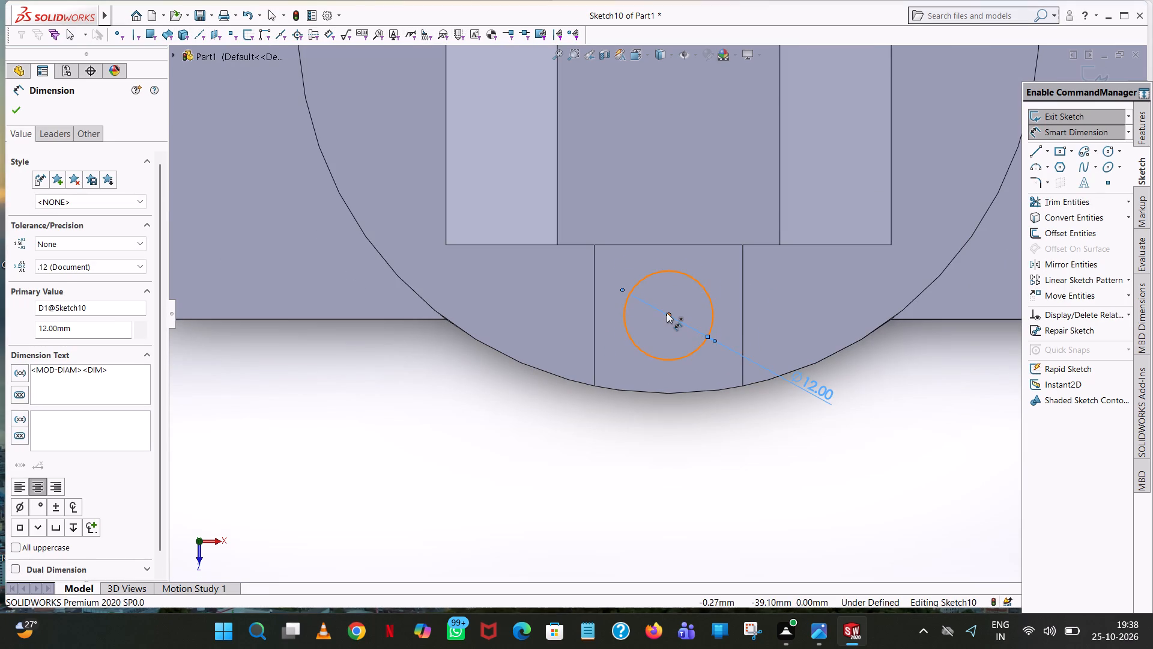
pyautogui.scroll(4, 658, 178)
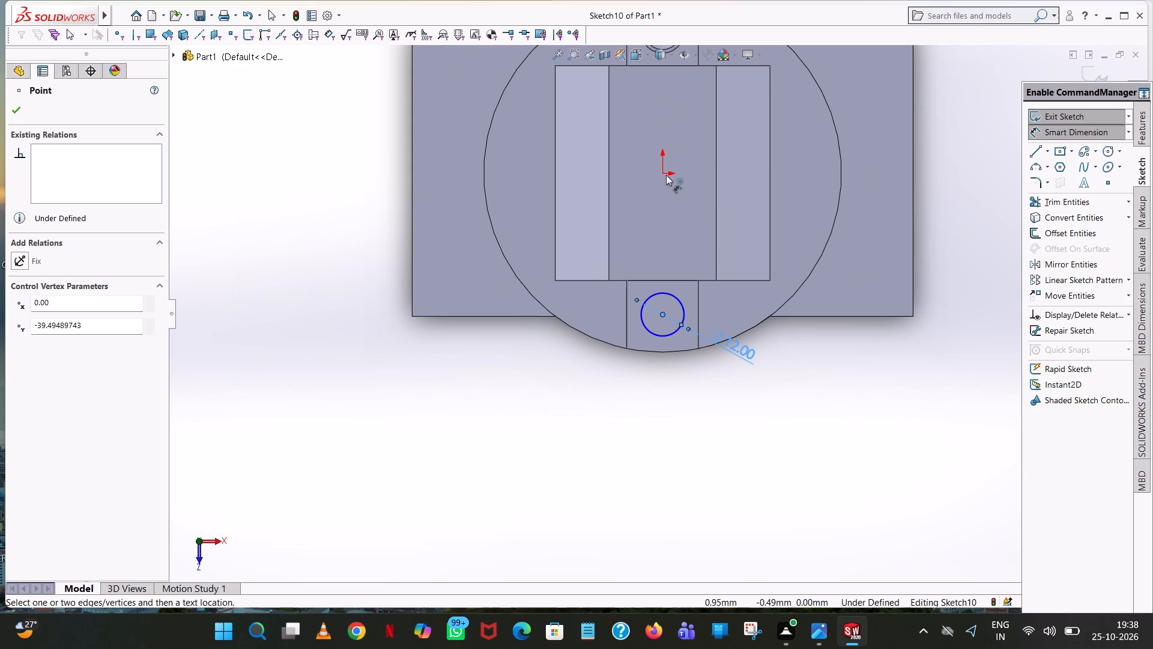
pyautogui.click(665, 175)
pyautogui.click(410, 187)
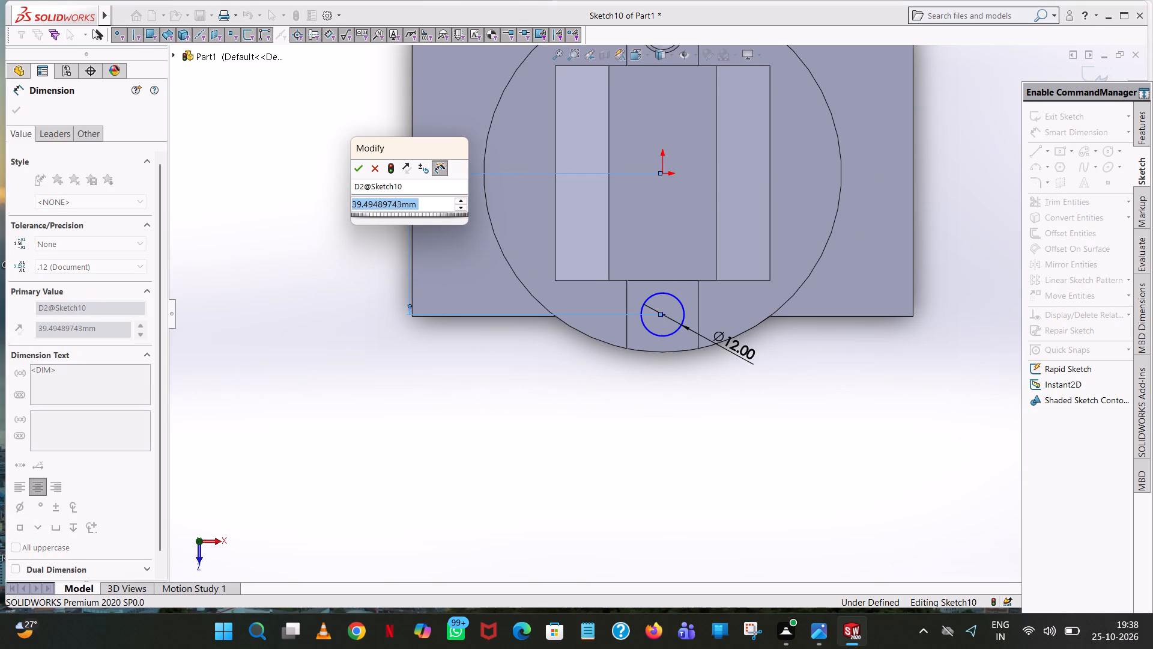
pyautogui.click(359, 174)
pyautogui.click(319, 142)
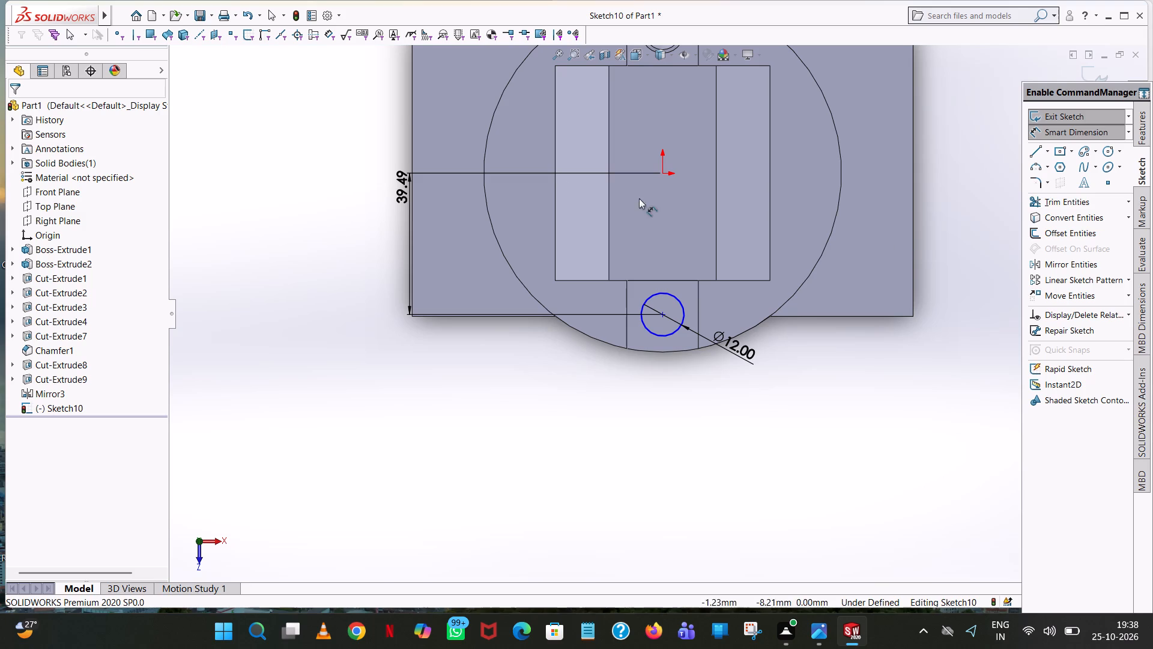
pyautogui.press('Escape')
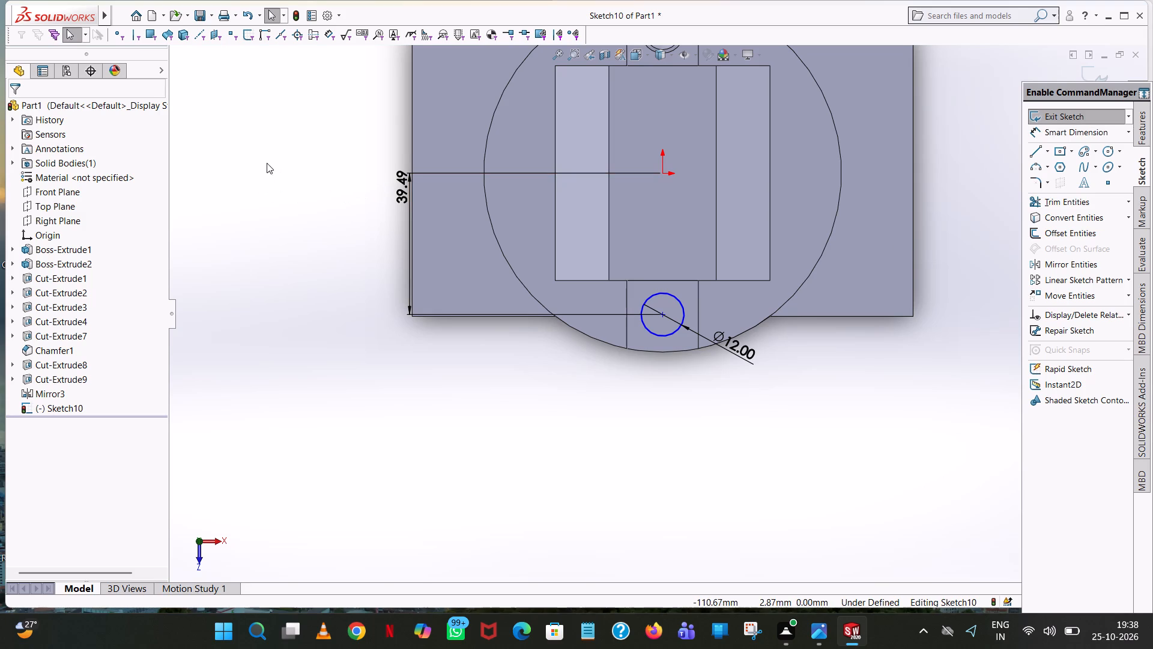
# Add a vertical relation between the circle's centre and the origin.
pyautogui.keyDown('ctrl'); pyautogui.click(664, 314); pyautogui.keyUp('ctrl')
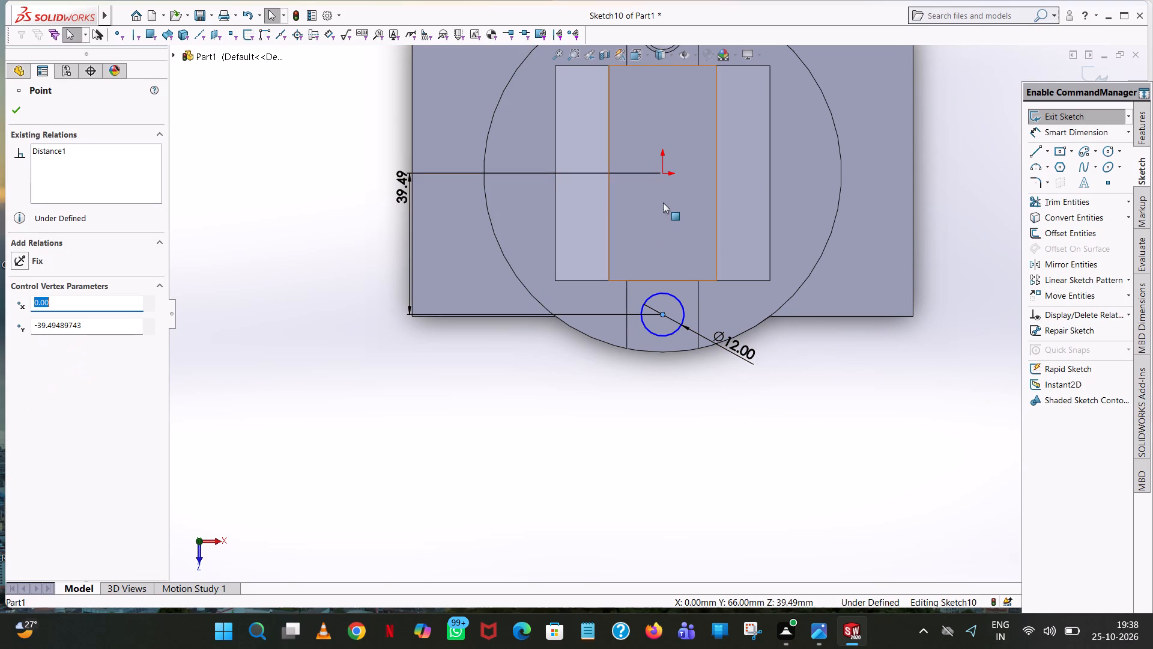
pyautogui.keyDown('ctrl'); pyautogui.click(664, 174); pyautogui.keyUp('ctrl')
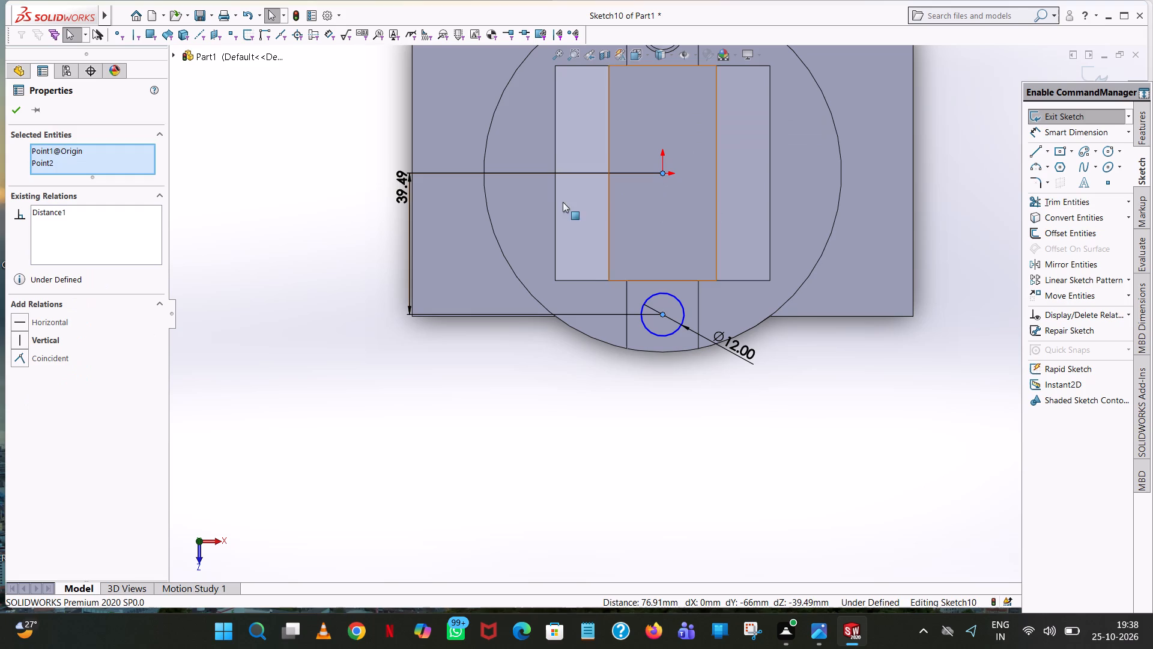
pyautogui.click(39, 341)
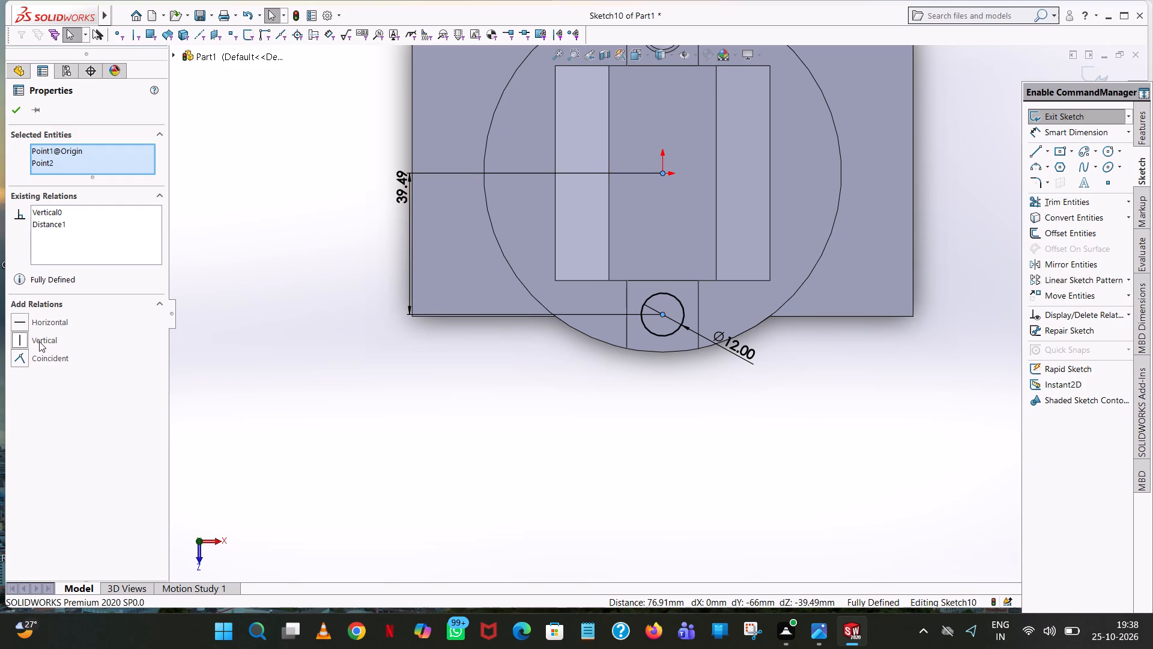
pyautogui.click(14, 117)
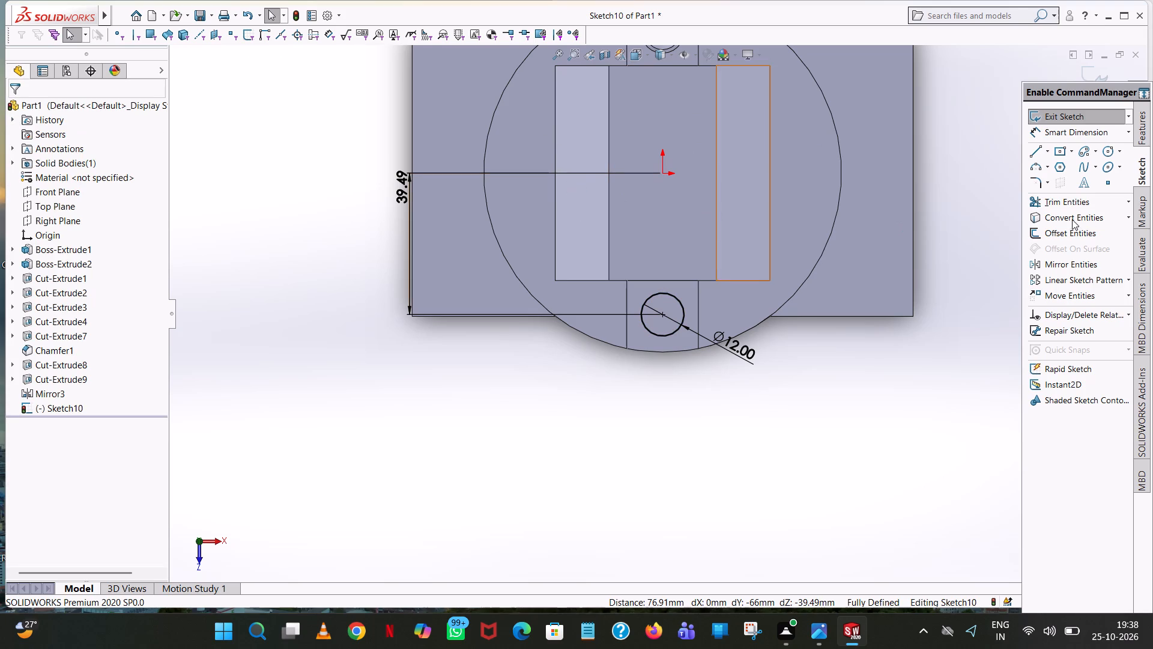
# Cut-extrude the 12 mm circle on the slot floor to a blind depth of 1 mm.
pyautogui.click(1149, 118)
pyautogui.click(1046, 204)
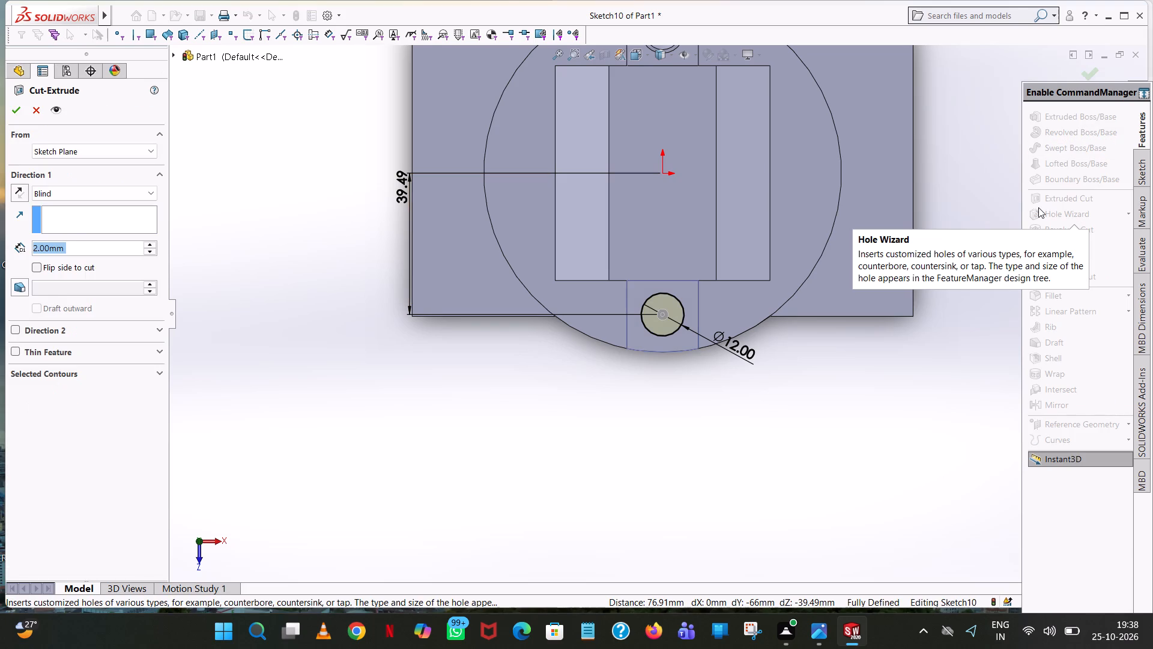
pyautogui.press('1')
pyautogui.press('Return')
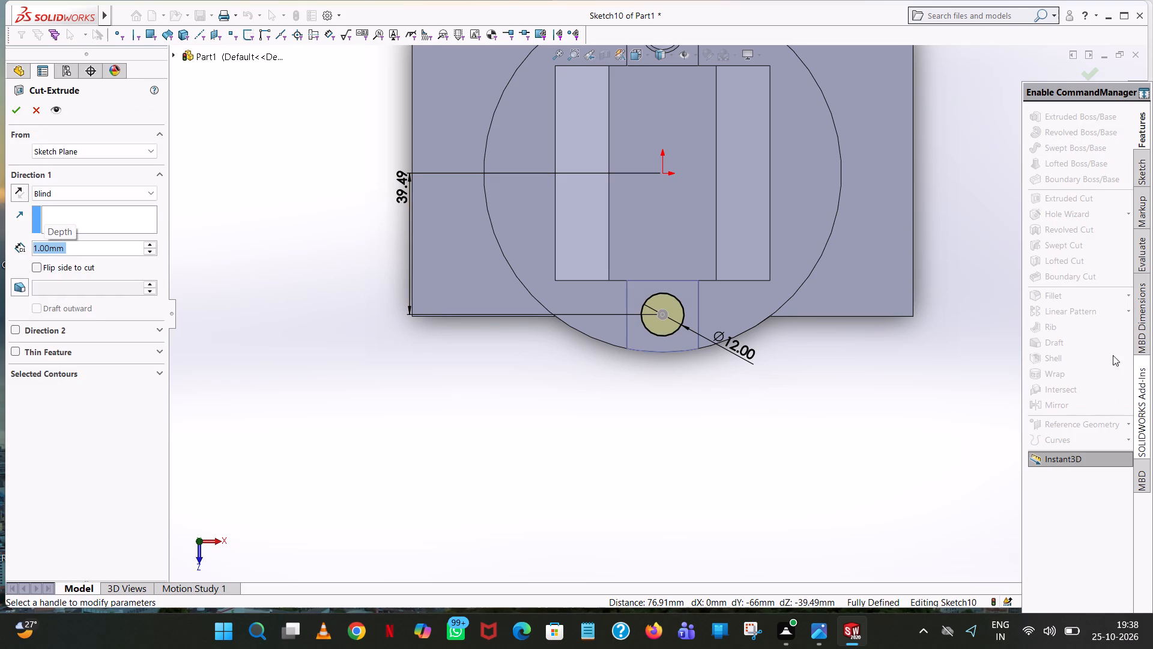
pyautogui.scroll(1, 861, 420)
pyautogui.moveTo(844, 412); pyautogui.dragTo(845, 171, button='middle')
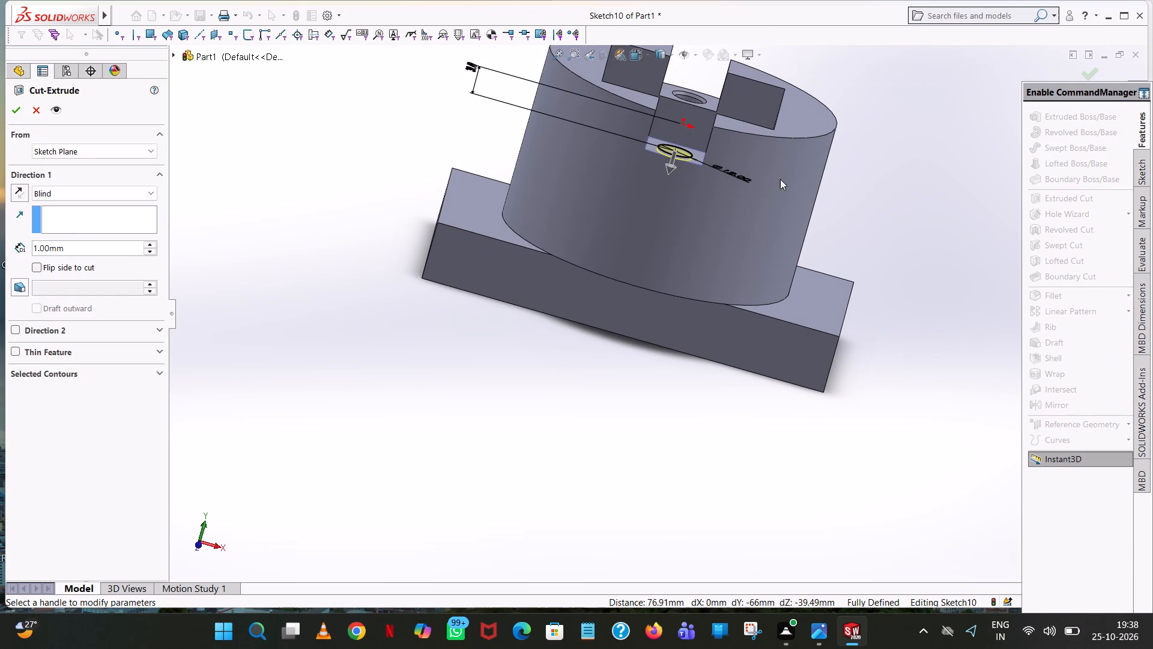
pyautogui.click(16, 114)
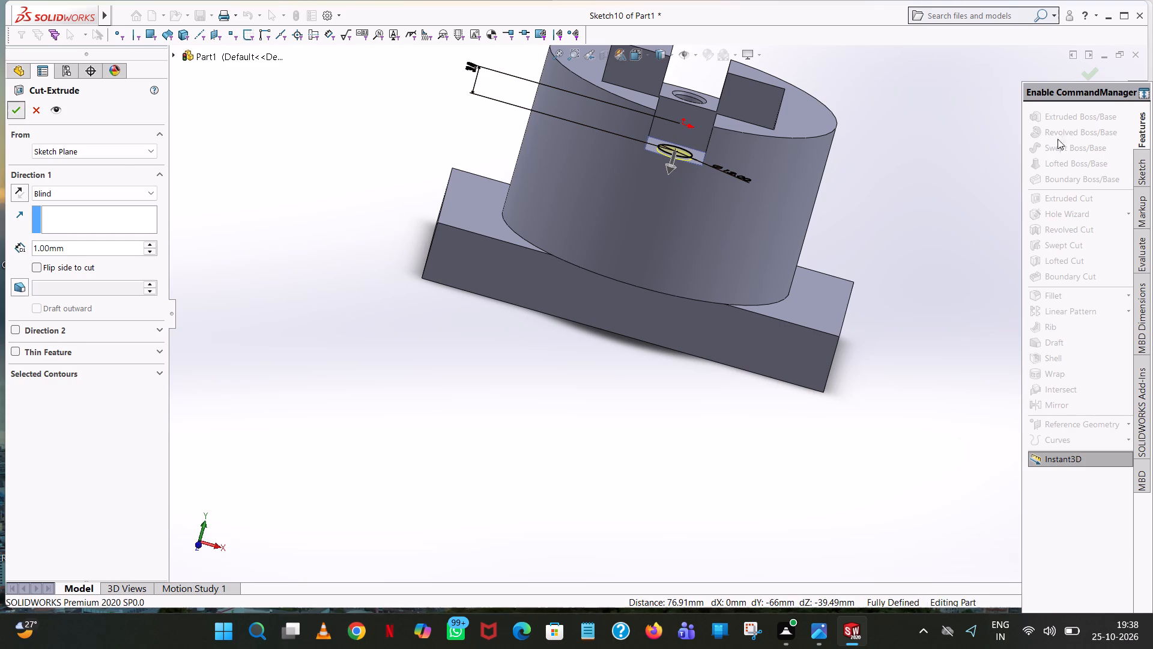
# Chamfer the circular edge of the new 12 mm cut on the slot floor by 1 mm at 45 degrees.
pyautogui.click(1130, 294)
pyautogui.click(1113, 308)
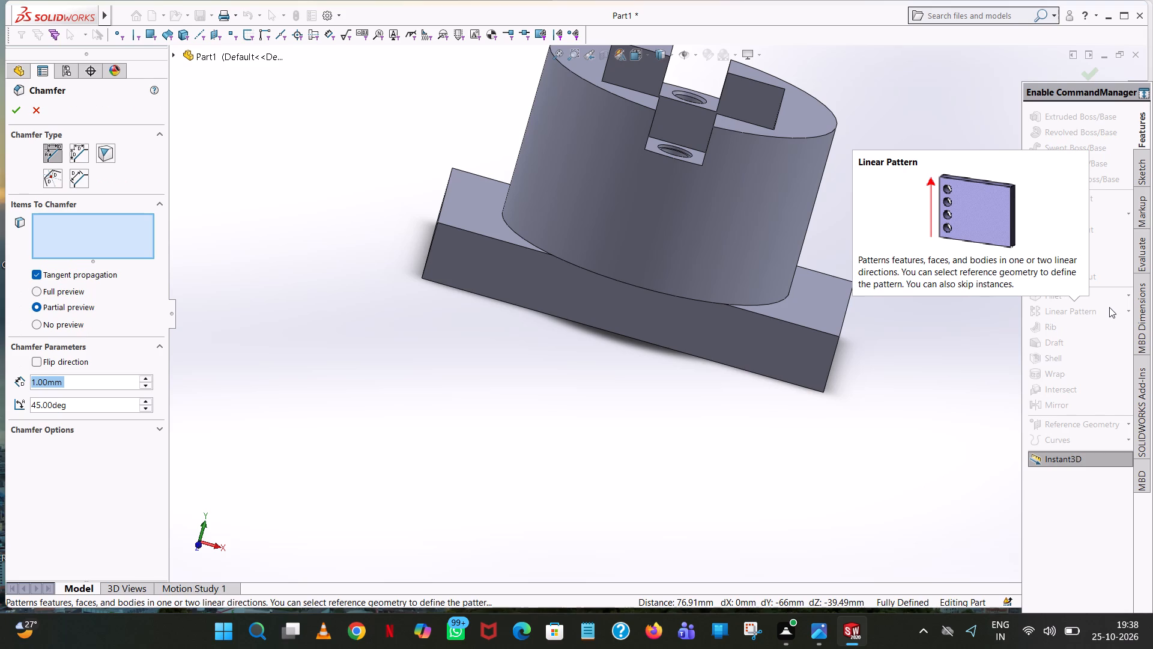
pyautogui.moveTo(734, 172); pyautogui.dragTo(713, 263, button='middle')
pyautogui.scroll(-2, 647, 248)
pyautogui.scroll(6, 657, 236)
pyautogui.moveTo(691, 222); pyautogui.dragTo(684, 306, button='middle')
pyautogui.scroll(-9, 664, 290)
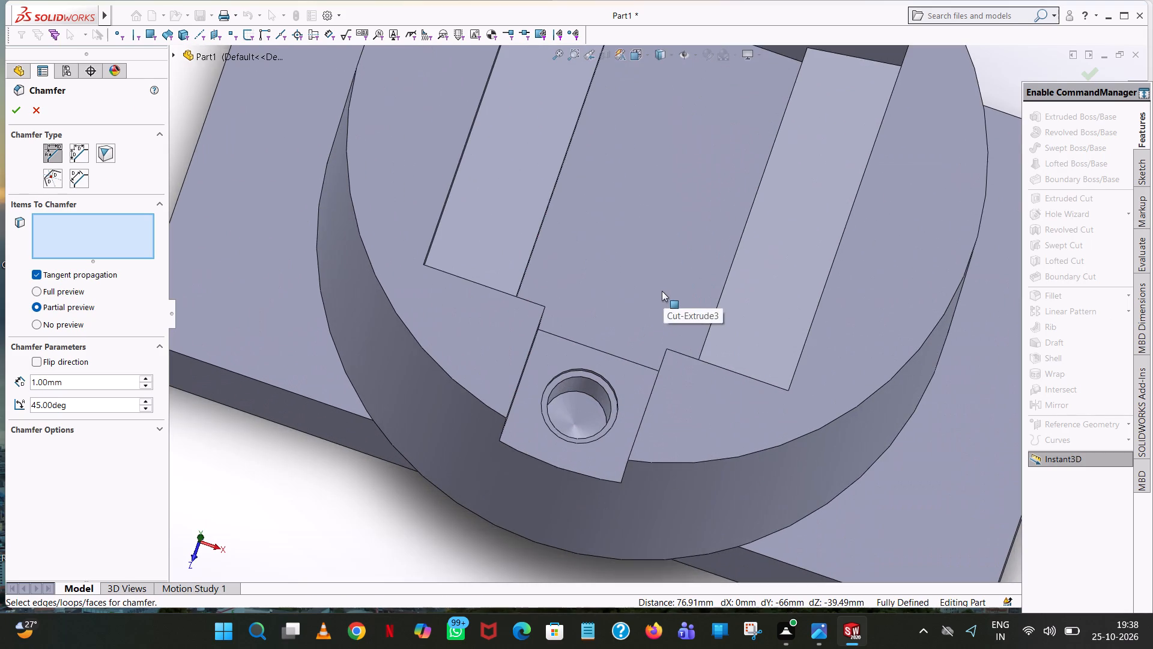
pyautogui.moveTo(658, 296); pyautogui.dragTo(672, 233, button='middle')
pyautogui.scroll(1, 658, 296)
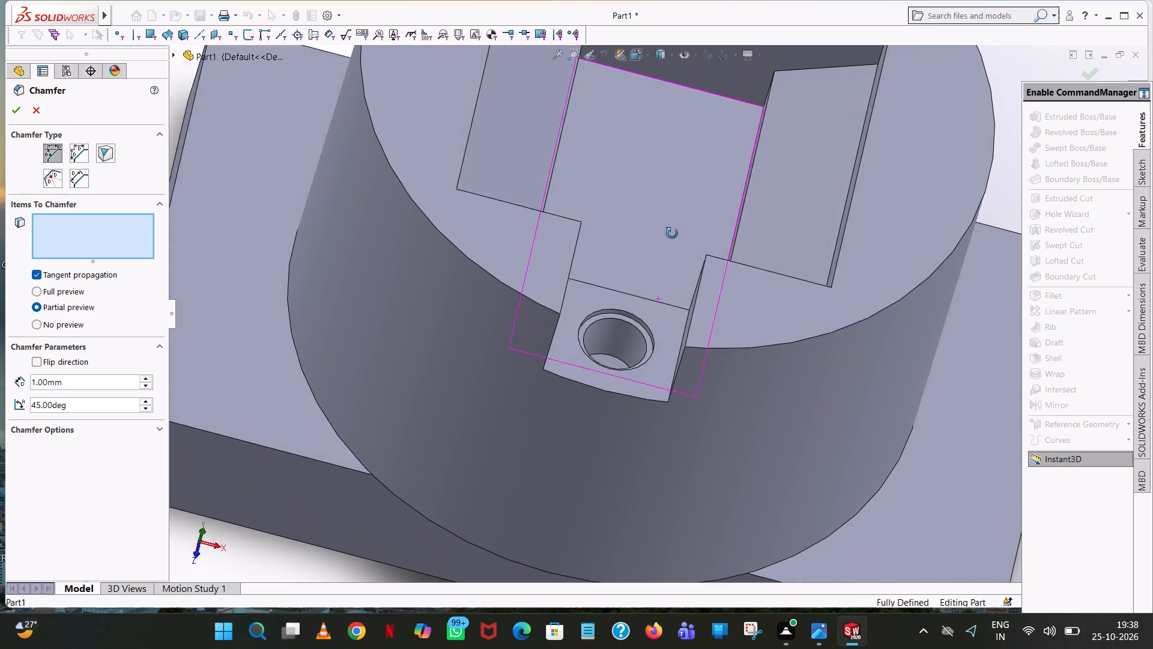
pyautogui.moveTo(672, 233); pyautogui.dragTo(671, 234, button='middle')
pyautogui.scroll(5, 673, 210)
pyautogui.scroll(-7, 694, 175)
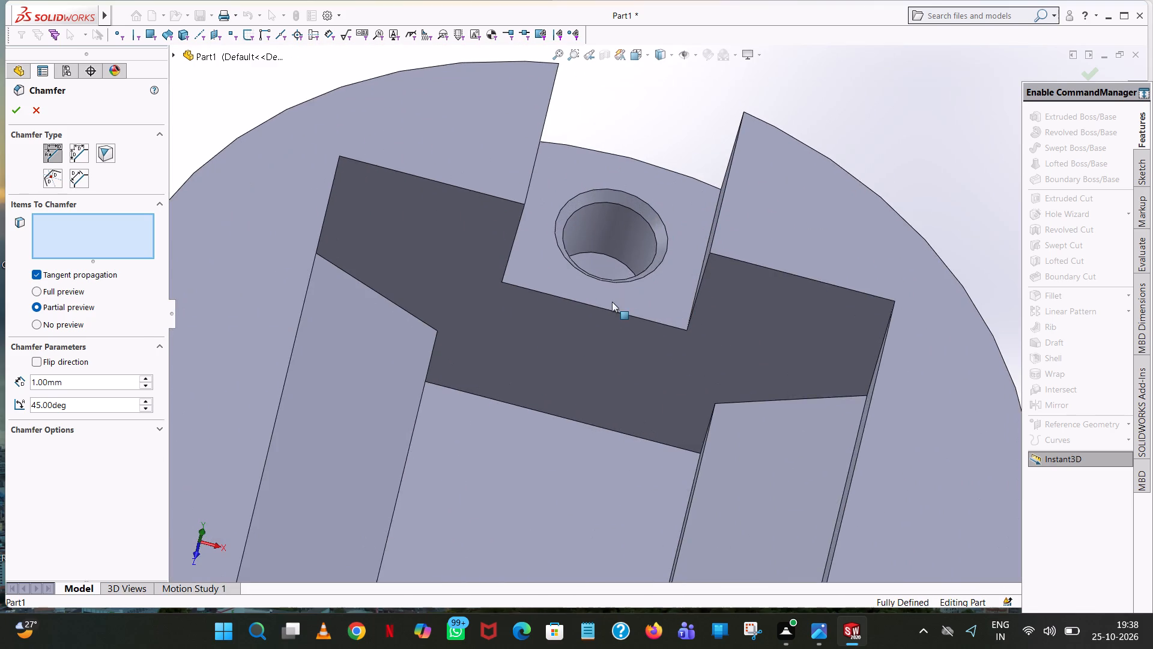
pyautogui.scroll(7, 612, 302)
pyautogui.scroll(-6, 644, 387)
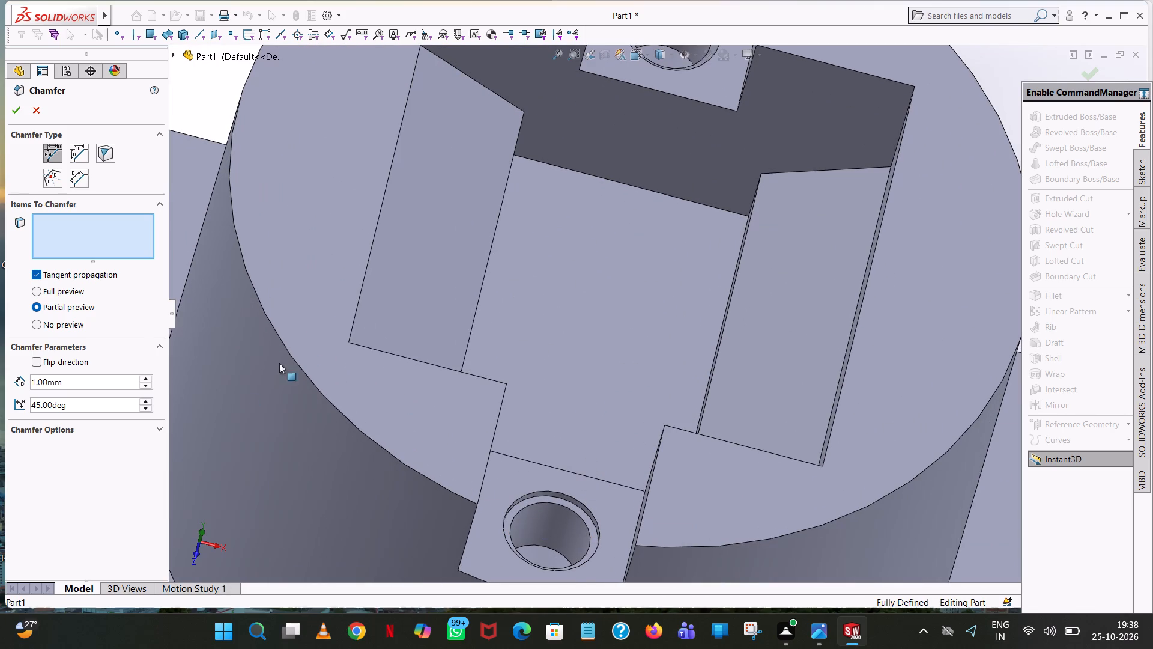
pyautogui.click(563, 499)
pyautogui.click(14, 111)
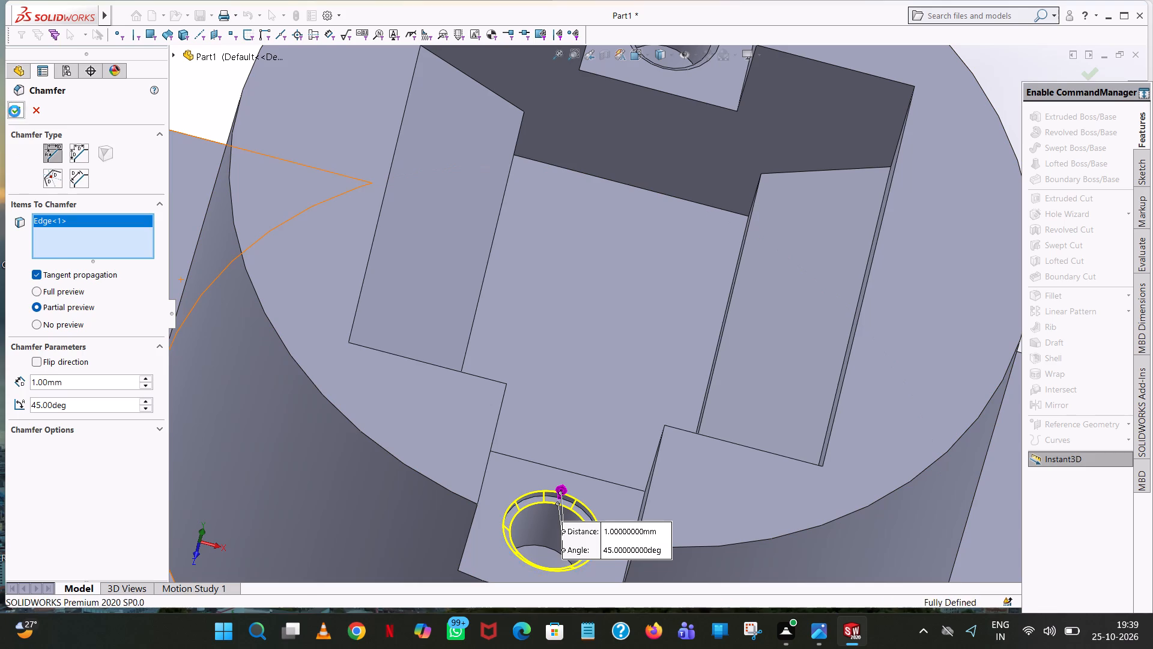
# Examine the chamfered holes at both slot ends and the overall part from several angles.
pyautogui.scroll(12, 656, 430)
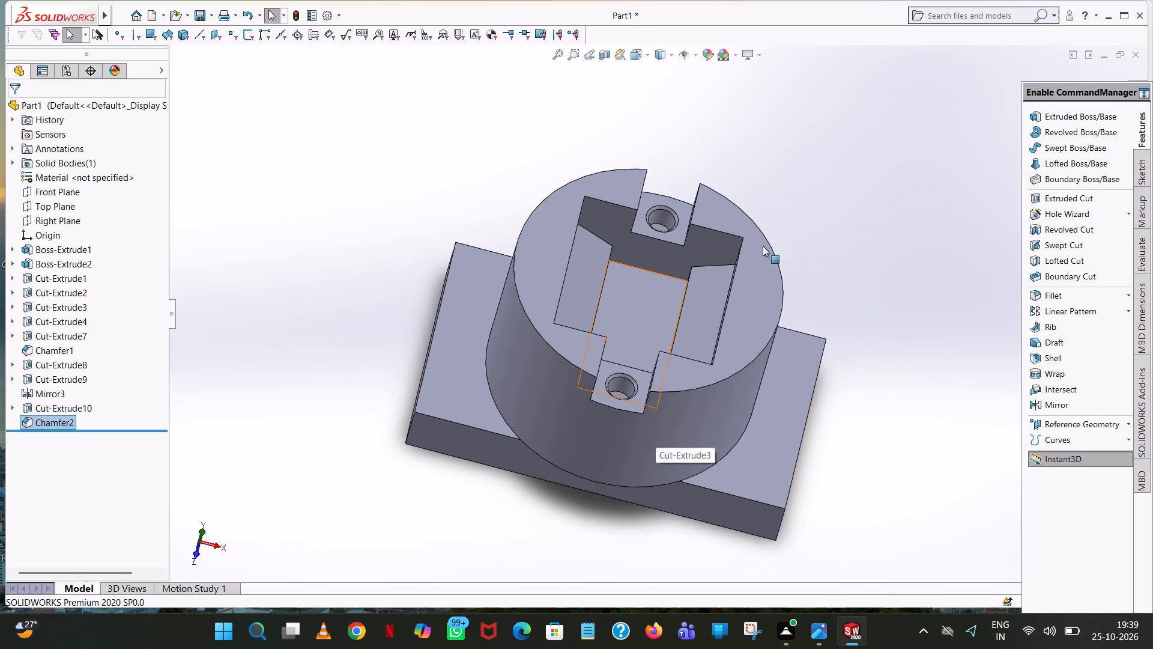
pyautogui.click(810, 204)
pyautogui.scroll(1, 809, 205)
pyautogui.moveTo(809, 206); pyautogui.dragTo(785, 308, button='middle')
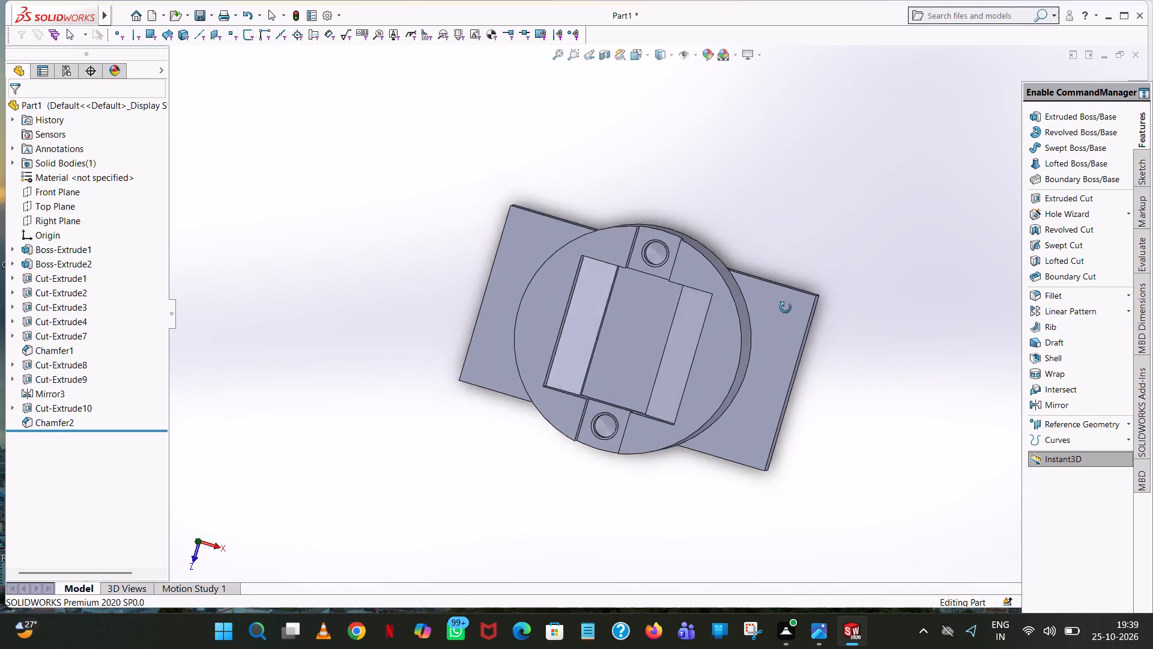
pyautogui.moveTo(785, 308); pyautogui.dragTo(788, 287, button='middle')
pyautogui.scroll(2, 788, 287)
pyautogui.scroll(-8, 609, 383)
pyautogui.moveTo(659, 350); pyautogui.dragTo(658, 333, button='middle')
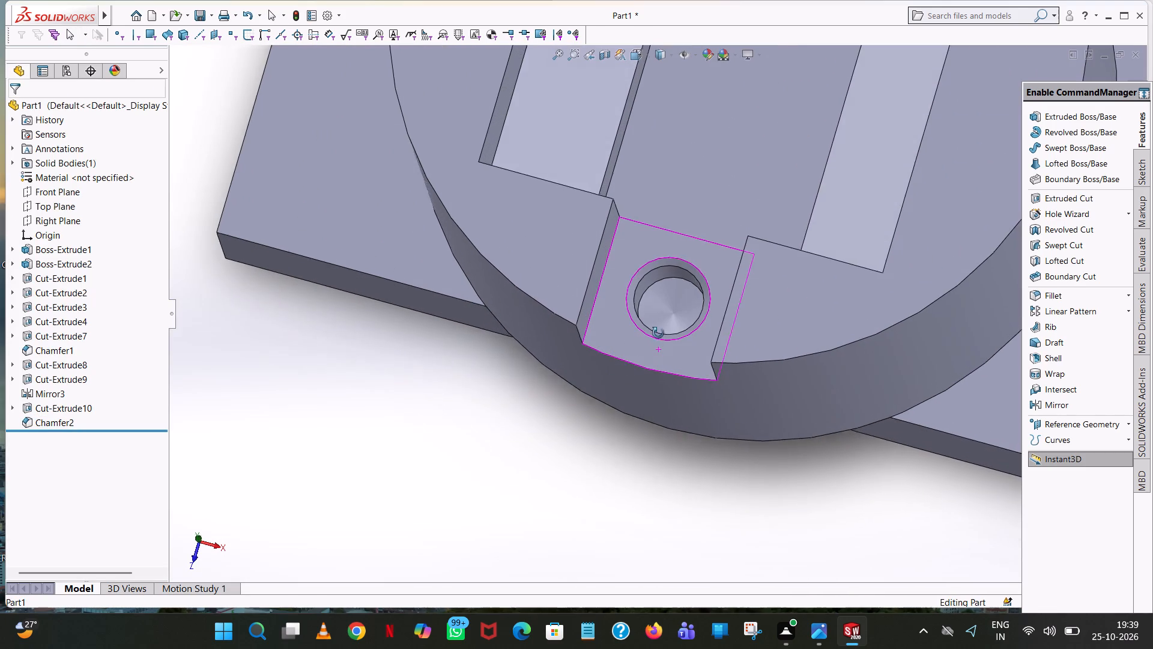
pyautogui.moveTo(658, 333); pyautogui.dragTo(677, 276, button='middle')
pyautogui.scroll(8, 677, 276)
pyautogui.moveTo(688, 259); pyautogui.dragTo(689, 218, button='middle')
pyautogui.scroll(1, 688, 233)
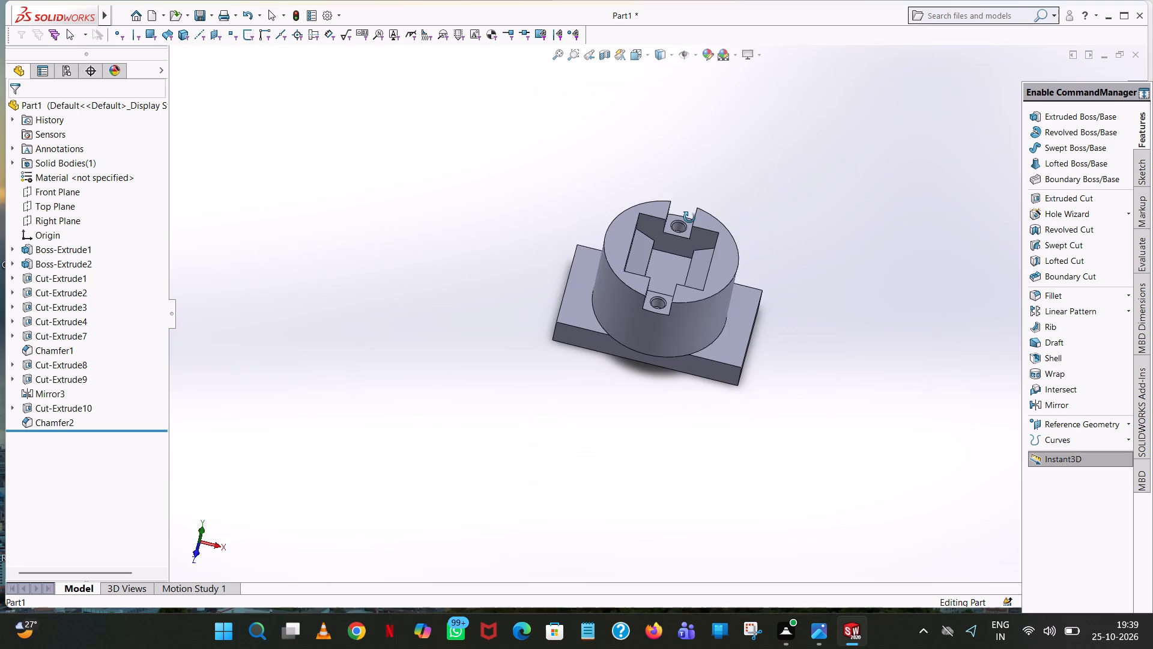
pyautogui.moveTo(689, 218); pyautogui.dragTo(697, 179, button='middle')
pyautogui.scroll(1, 698, 181)
pyautogui.scroll(-5, 692, 311)
pyautogui.scroll(-1, 623, 292)
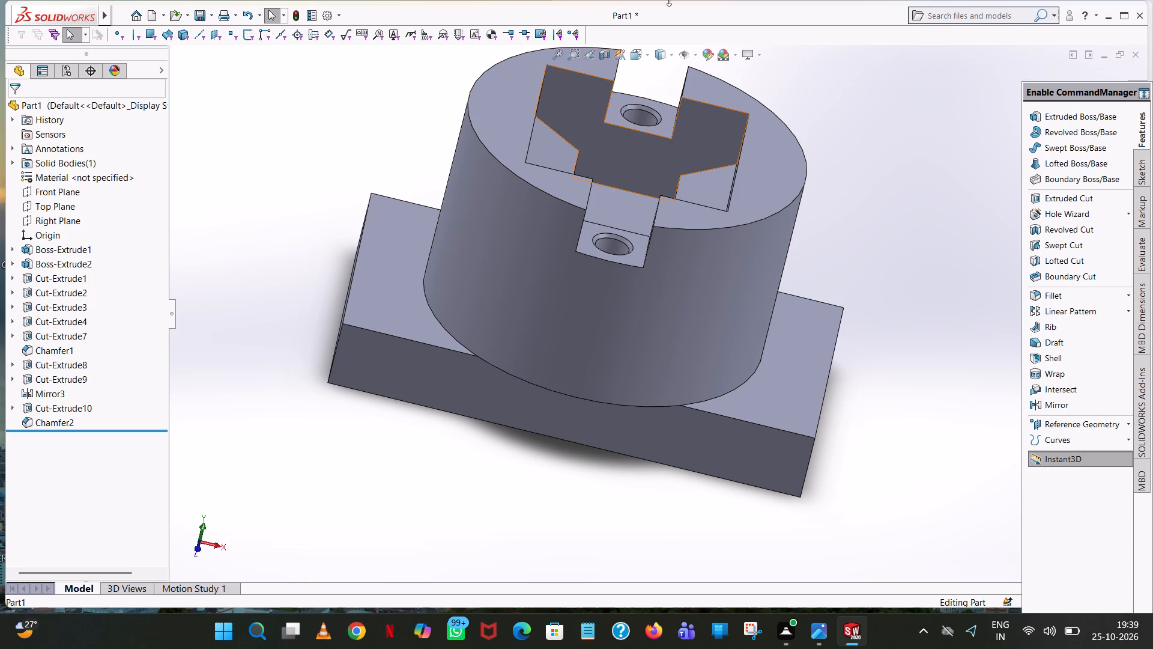
# For an extruded cut on the base's top face, sketch a 60 mm horizontal line from the origin toward the base's +X end.
pyautogui.click(1088, 200)
pyautogui.click(798, 392)
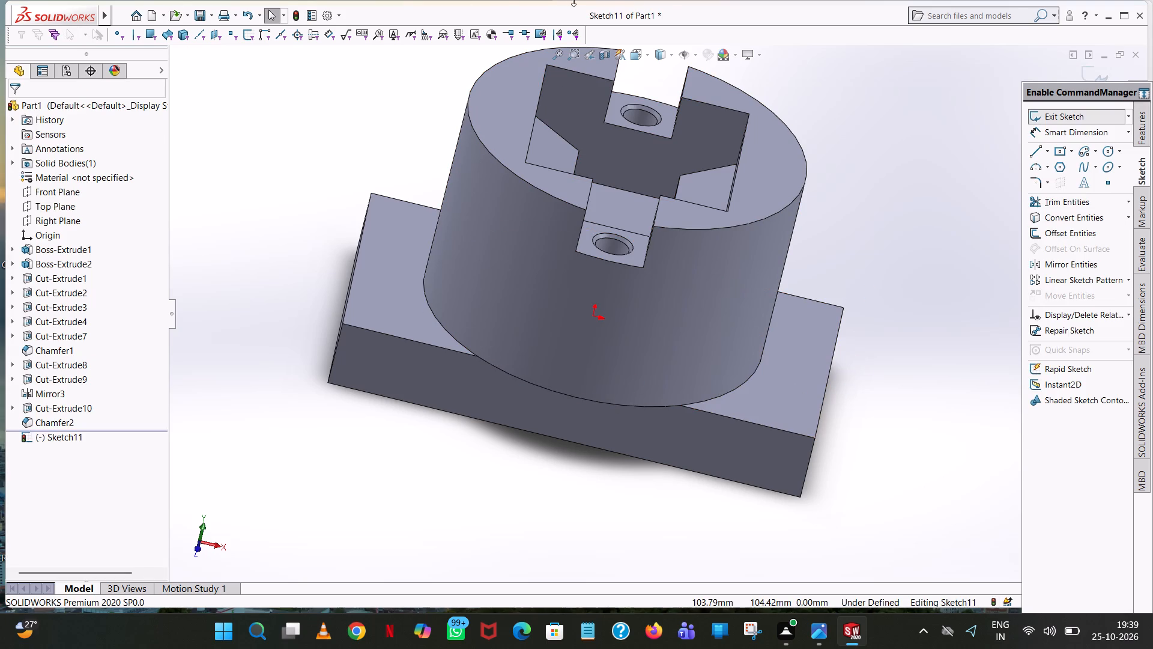
pyautogui.click(646, 60)
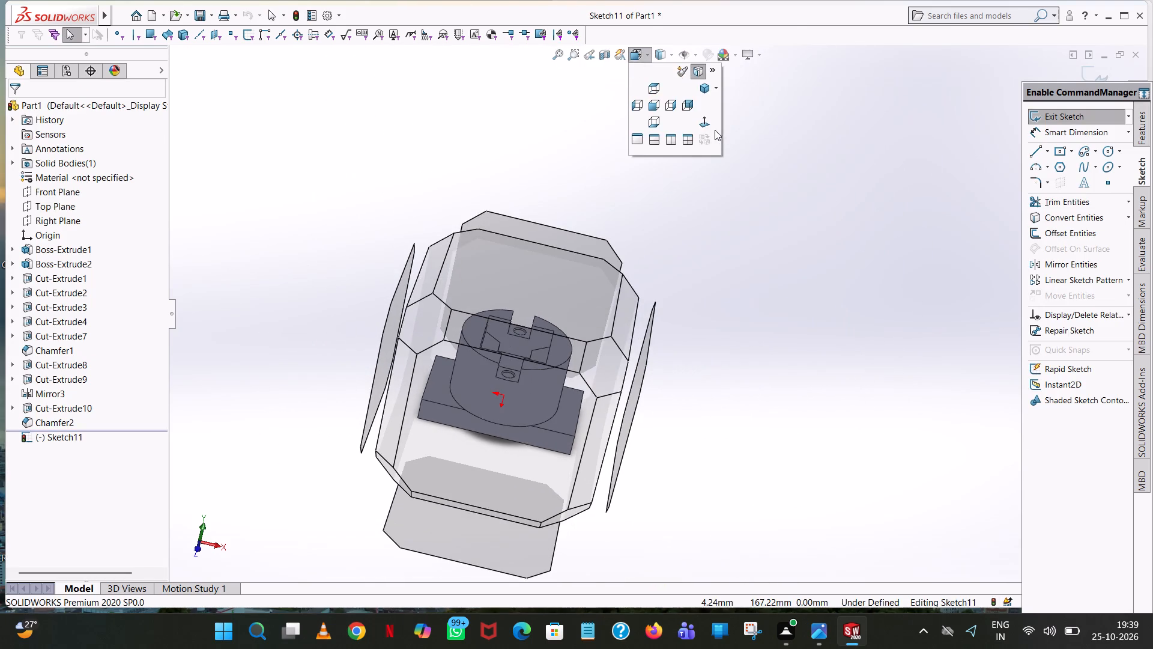
pyautogui.click(709, 124)
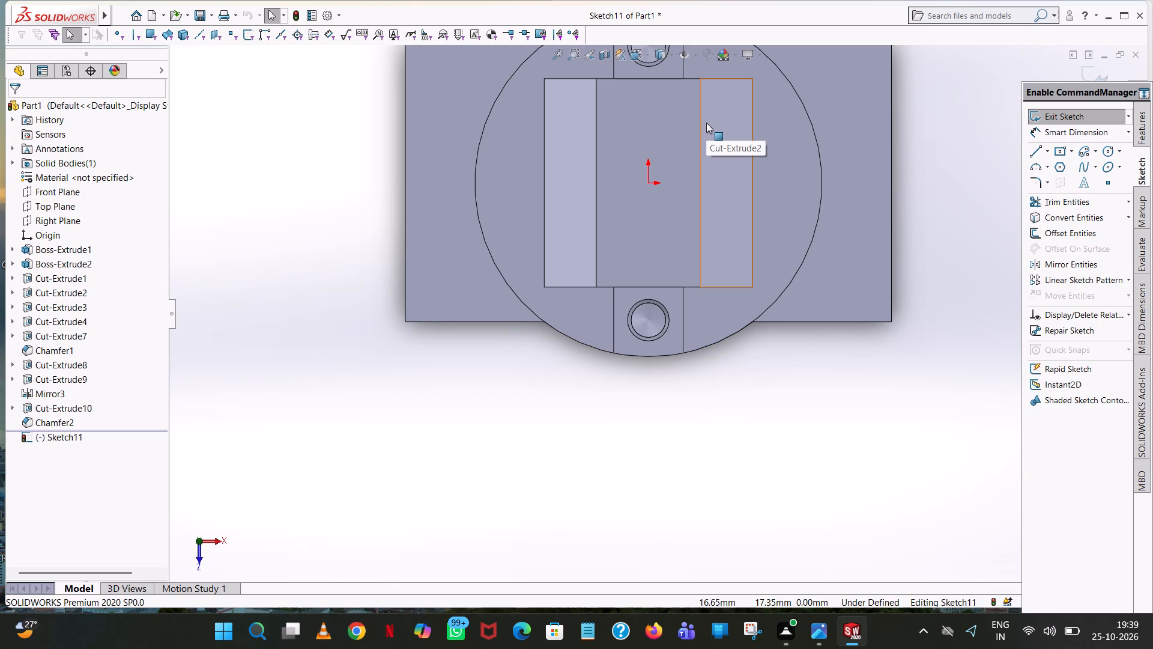
pyautogui.scroll(2, 851, 171)
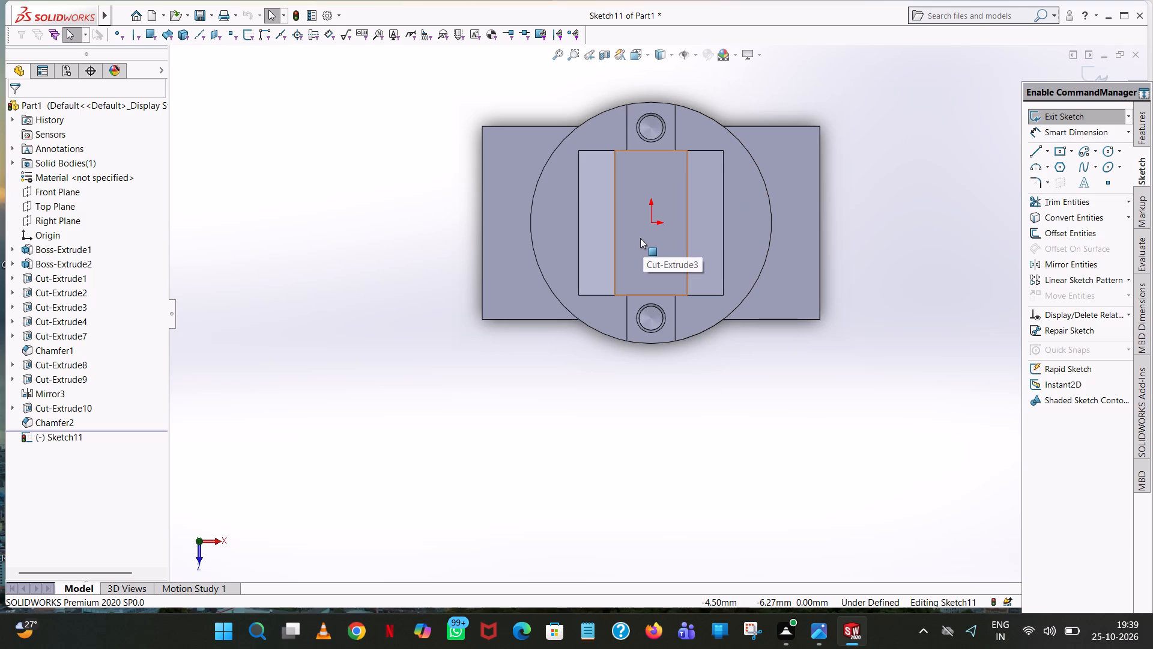
pyautogui.click(1035, 153)
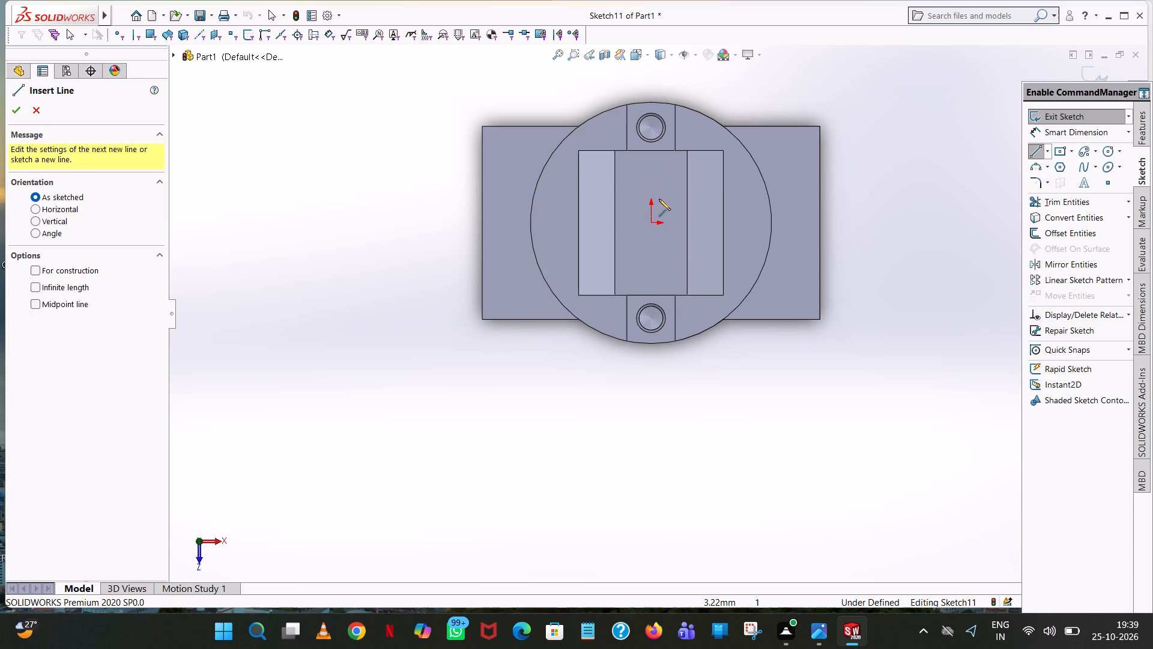
pyautogui.click(650, 223)
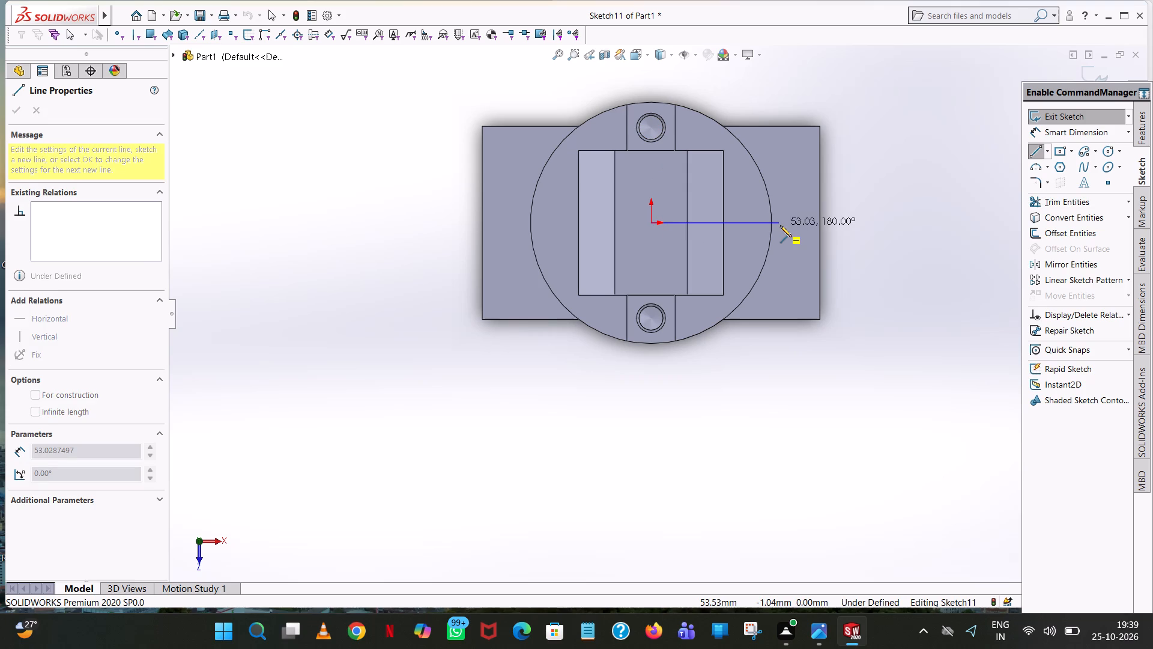
pyautogui.click(780, 225)
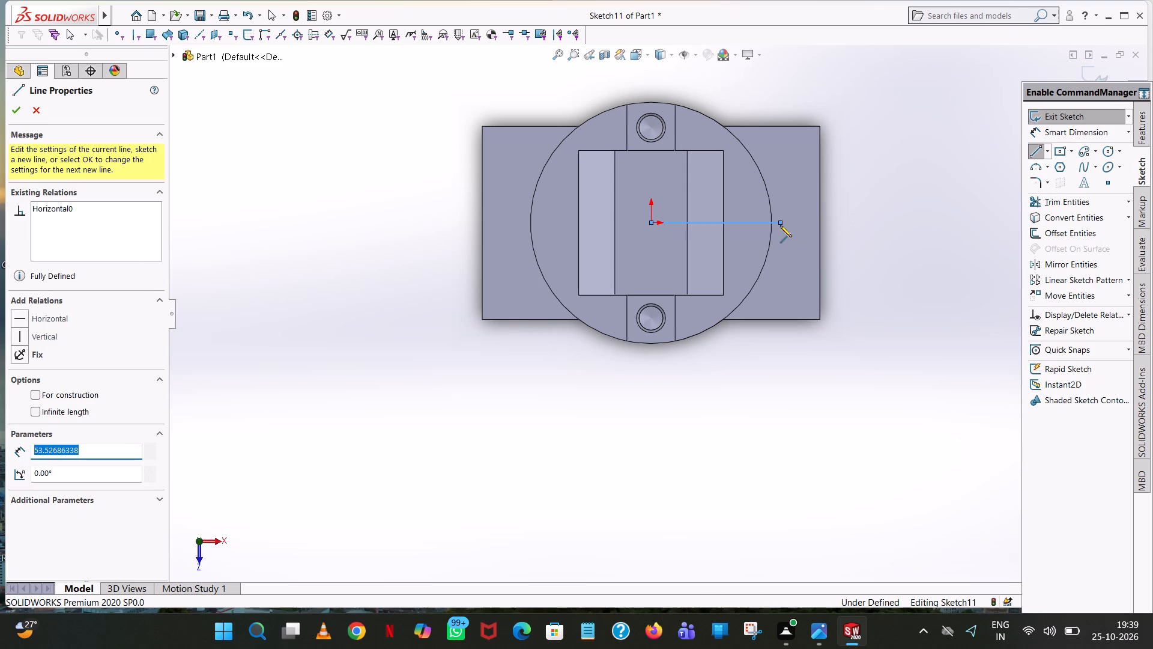
pyautogui.write('60')
pyautogui.press('Return')
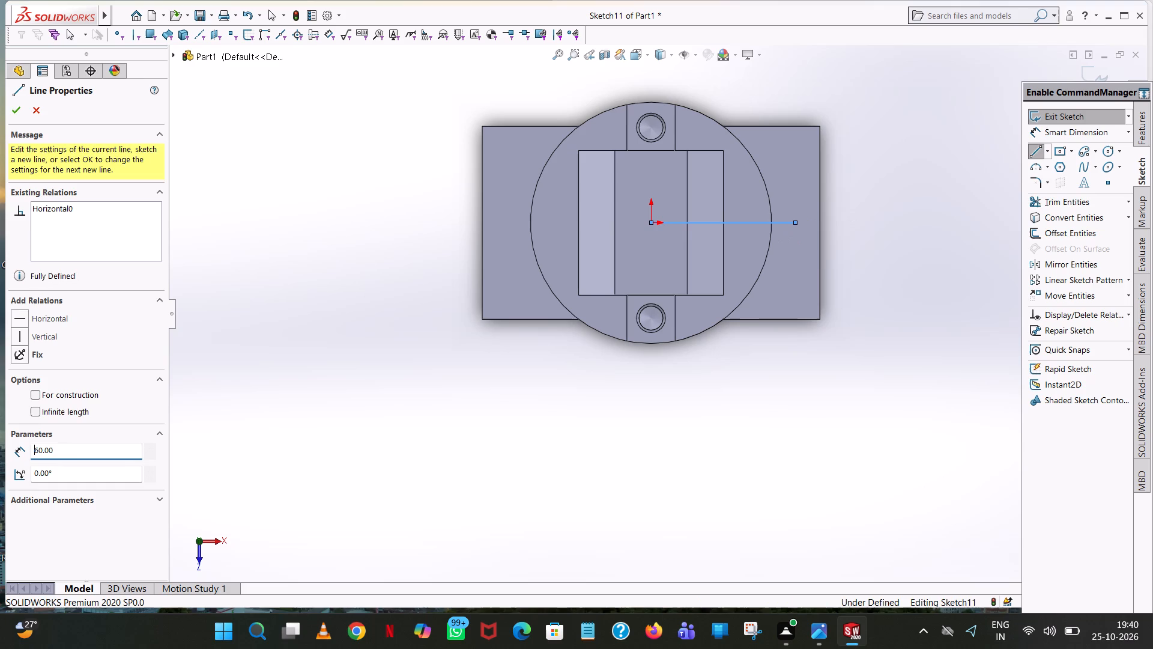
# Sketch a 30 mm vertical line at 90 degrees from the outer end of the 60 mm line.
pyautogui.click(796, 148)
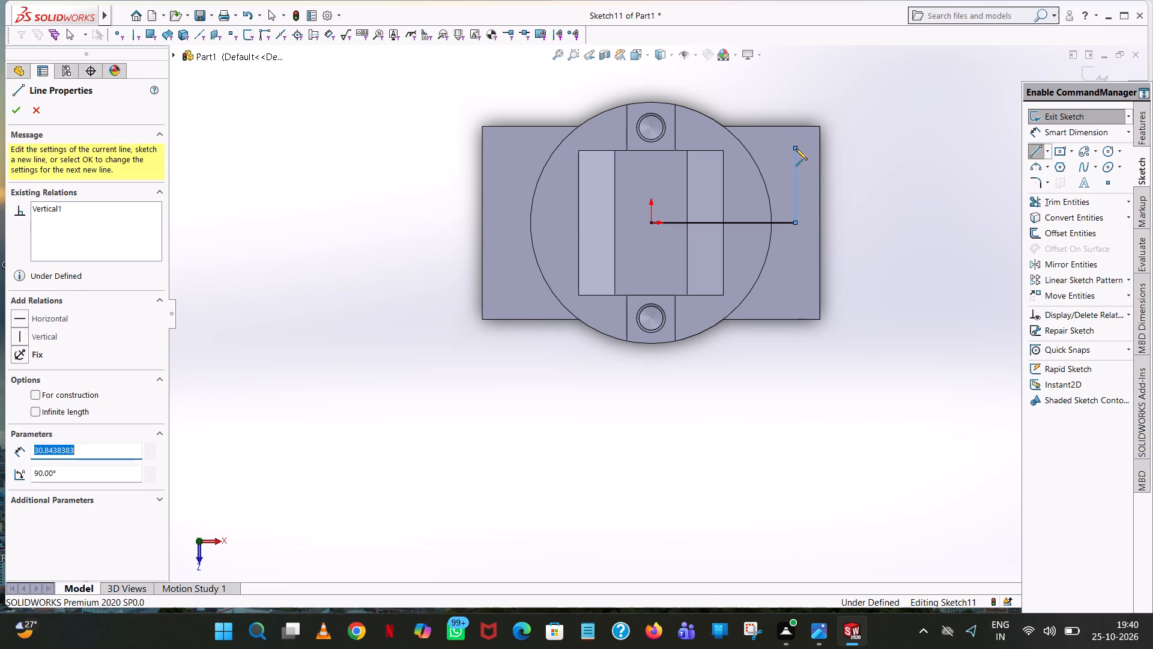
pyautogui.write('30')
pyautogui.press('Return')
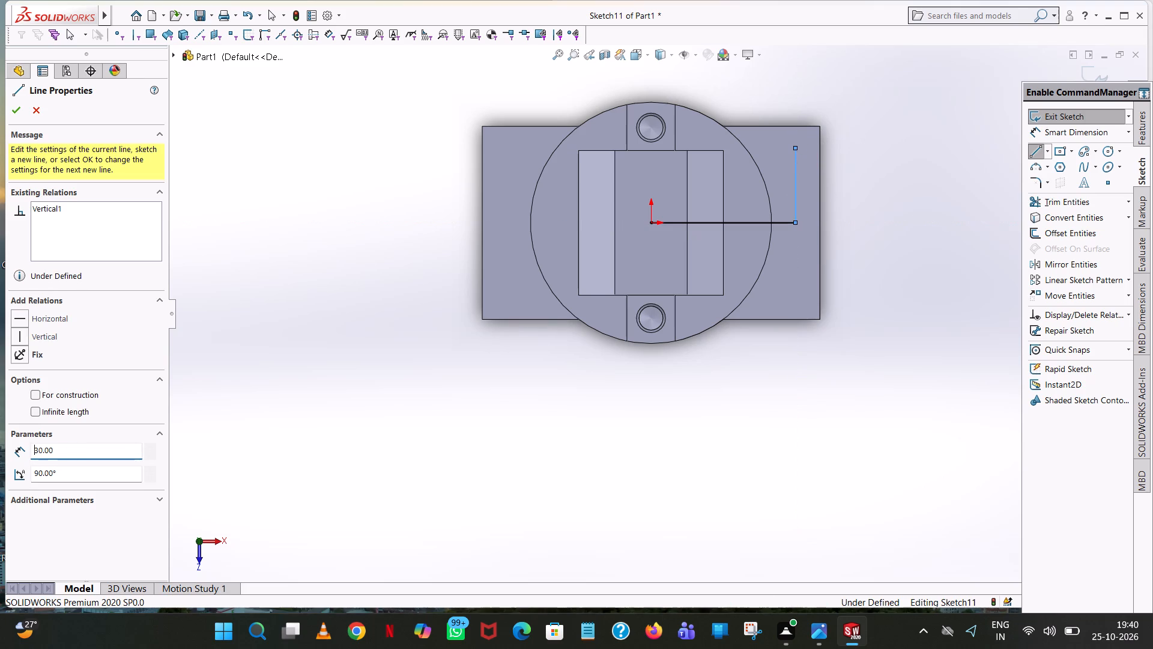
pyautogui.rightClick(796, 148)
pyautogui.click(816, 162)
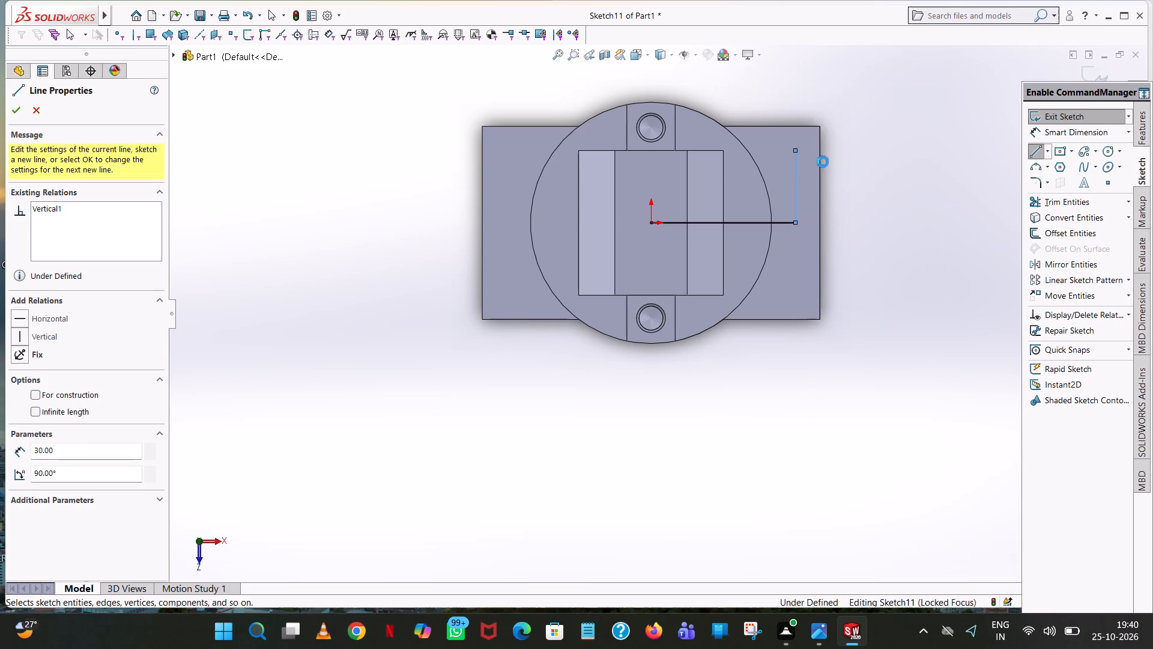
# Sketch a second 30 mm vertical line at 270 degrees from the outer end of the 60 mm line.
pyautogui.click(1038, 154)
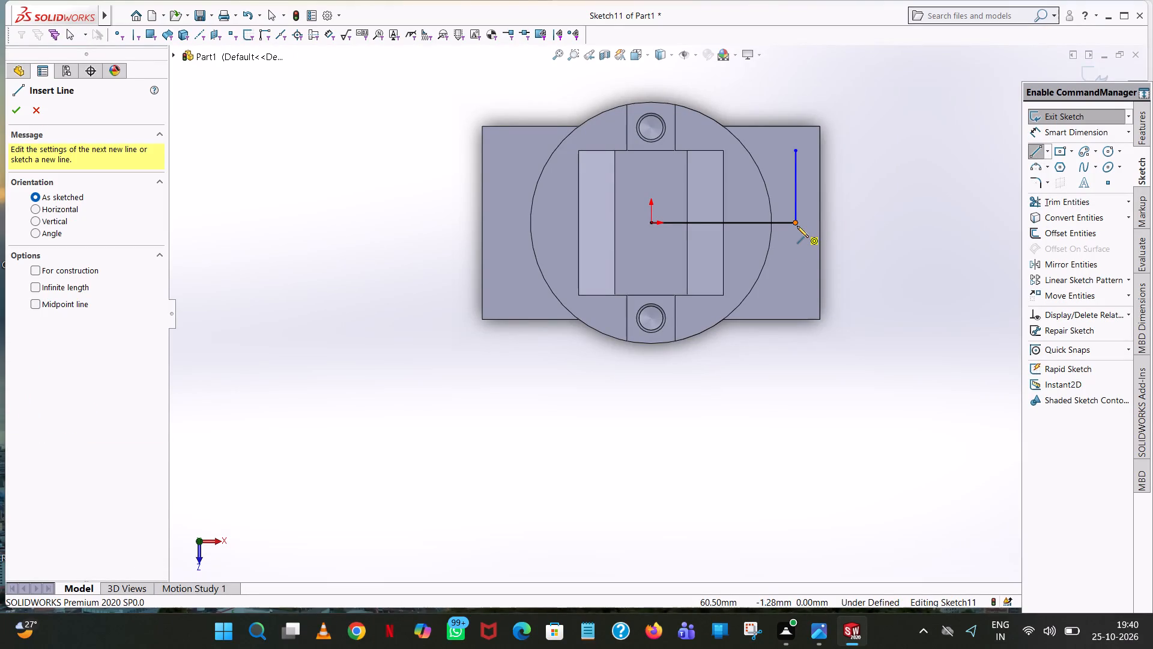
pyautogui.click(797, 225)
pyautogui.click(796, 299)
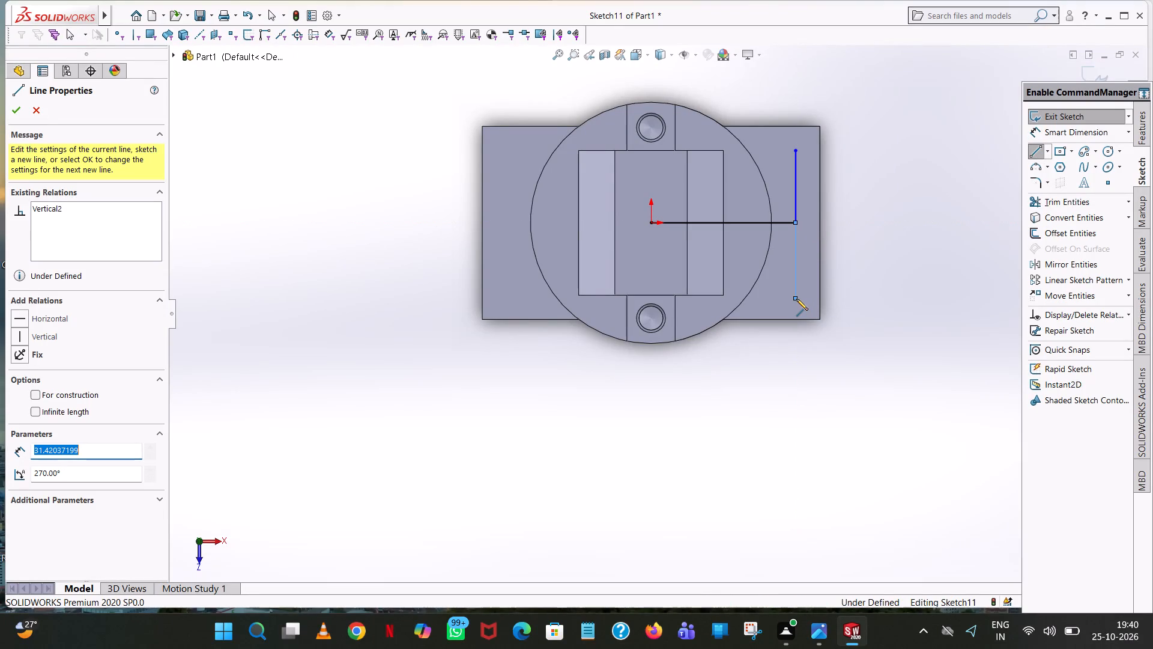
pyautogui.write('30')
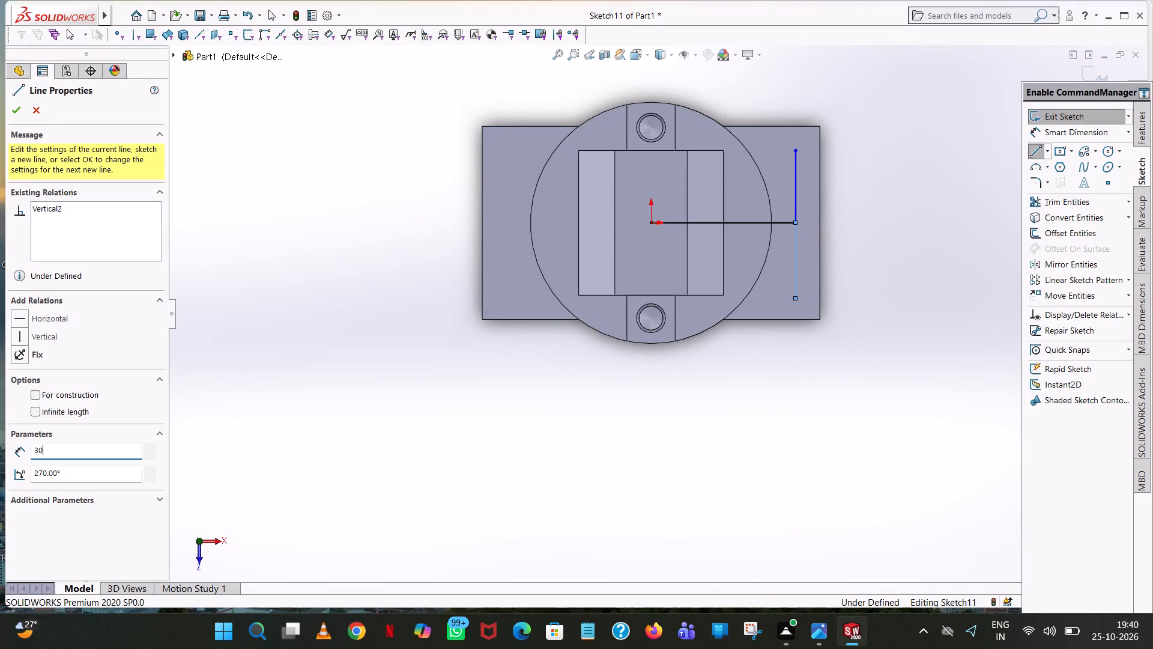
pyautogui.press('Return')
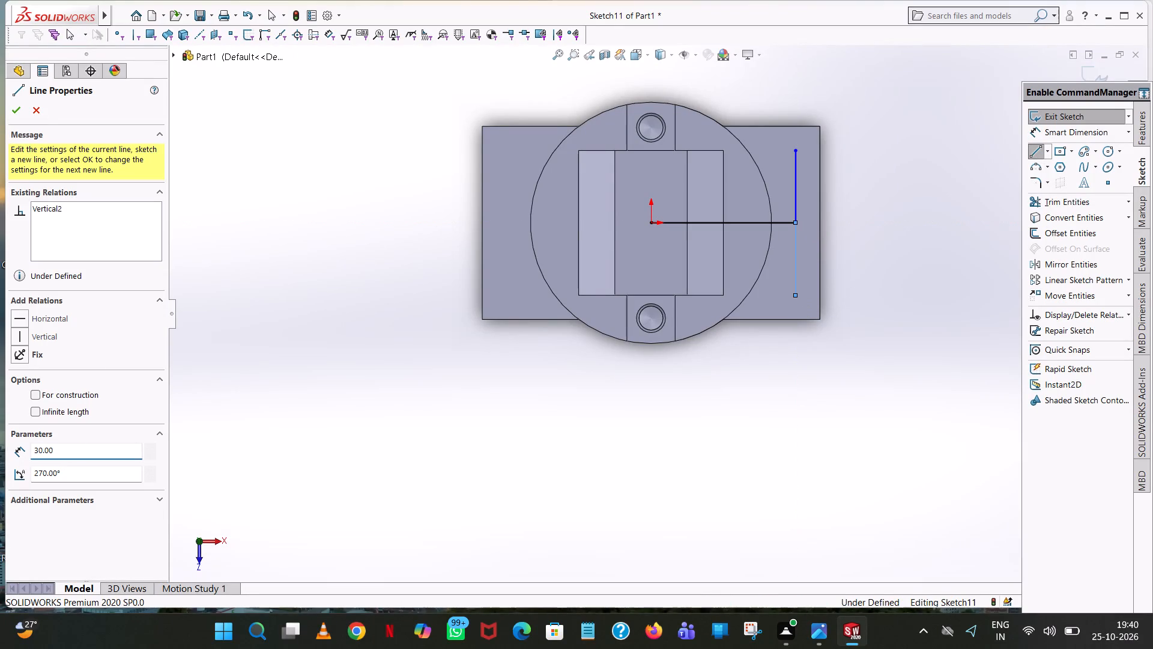
pyautogui.rightClick(796, 299)
pyautogui.click(825, 305)
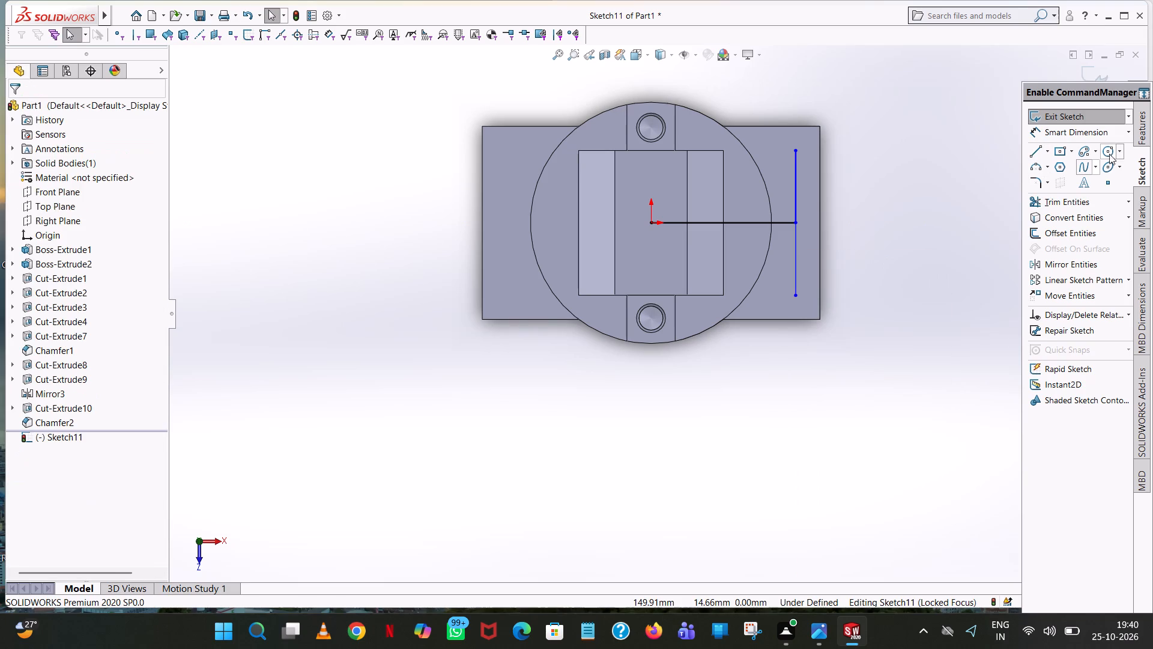
# Sketch circles centred on the free ends of the two vertical lines, with radii of about 5.4 mm and about 7 mm.
pyautogui.click(1106, 150)
pyautogui.click(796, 149)
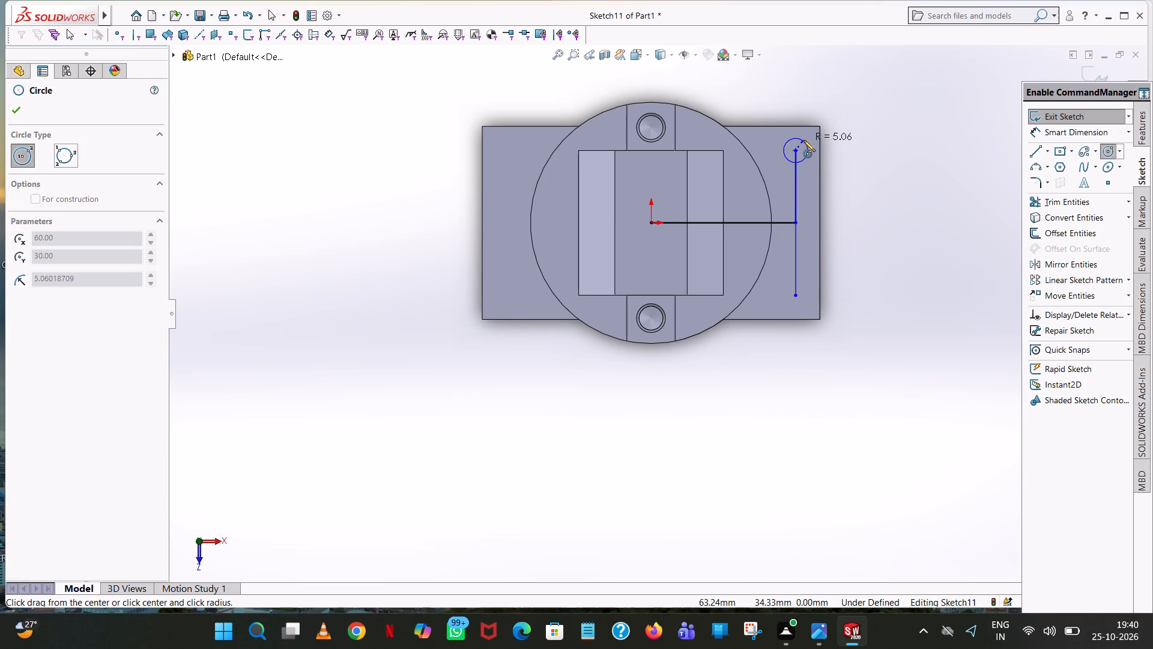
pyautogui.click(803, 140)
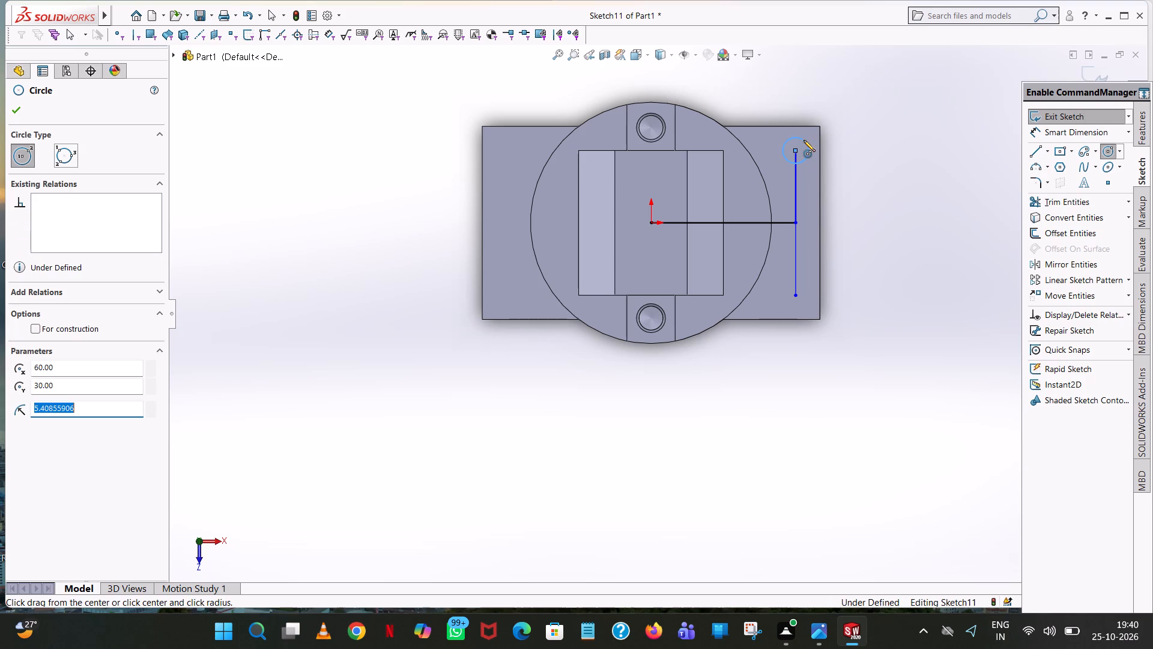
pyautogui.click(796, 296)
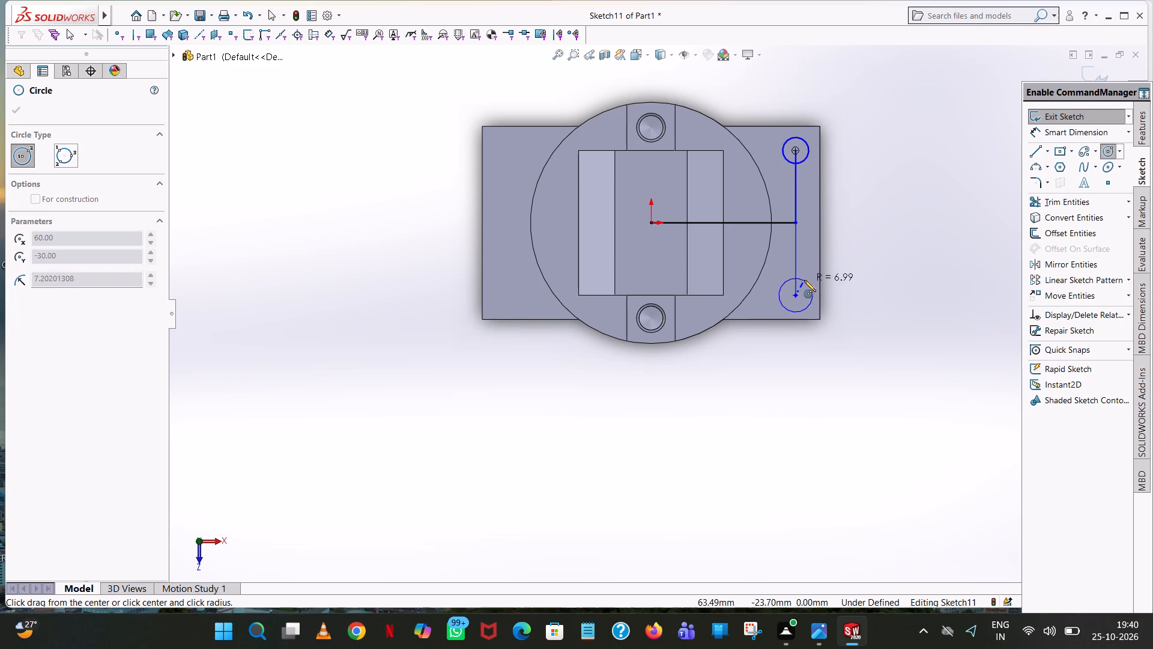
pyautogui.click(804, 280)
pyautogui.click(17, 105)
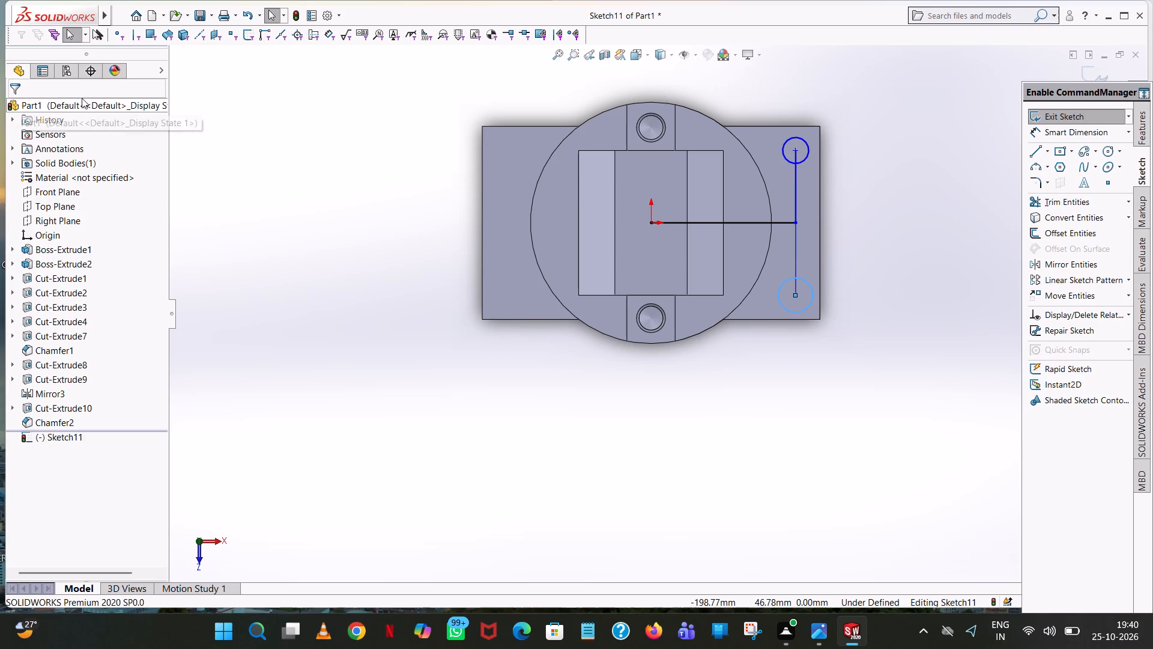
# Set the radius of both circles at the base's +X end to 5 mm.
pyautogui.click(392, 99)
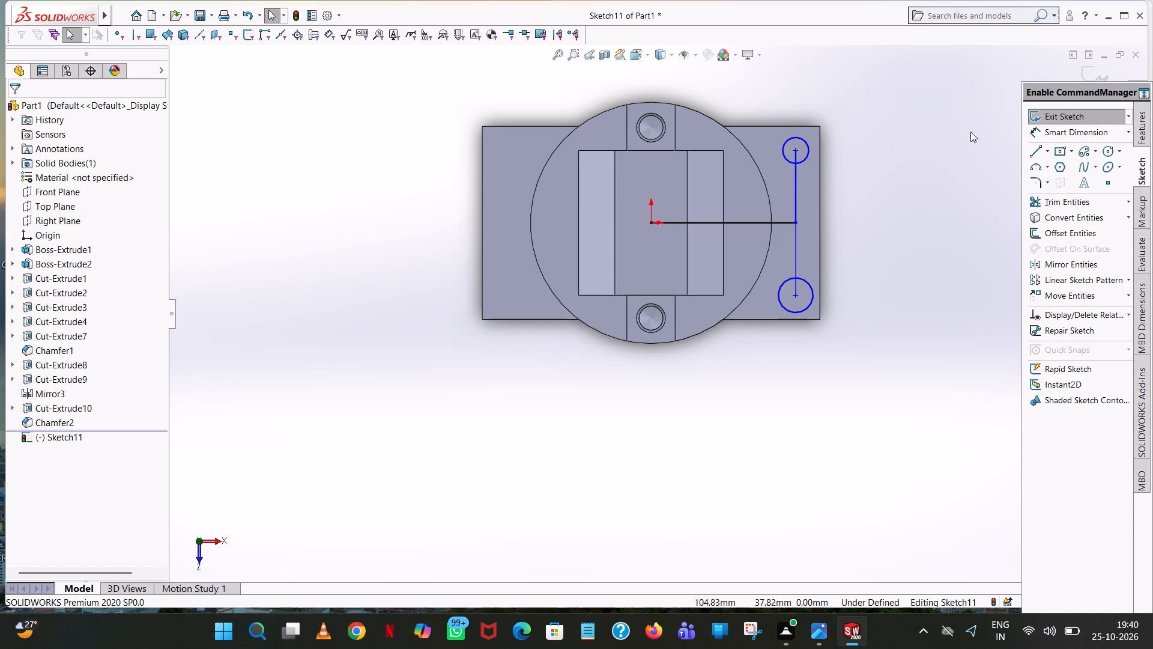
pyautogui.click(796, 138)
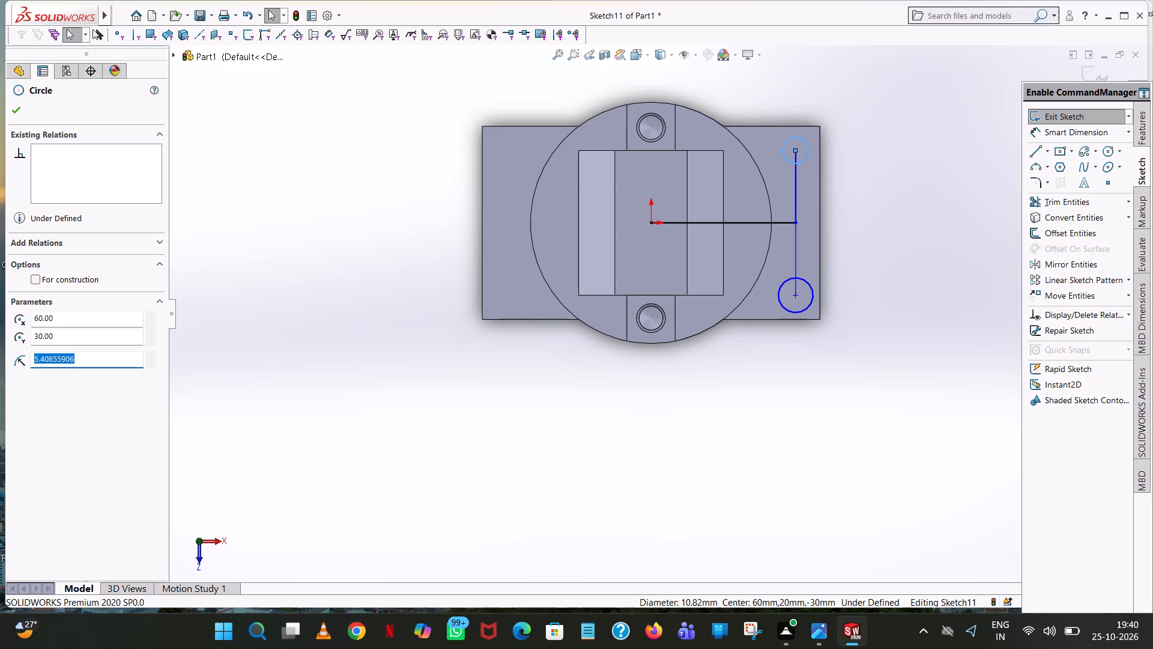
pyautogui.press('5')
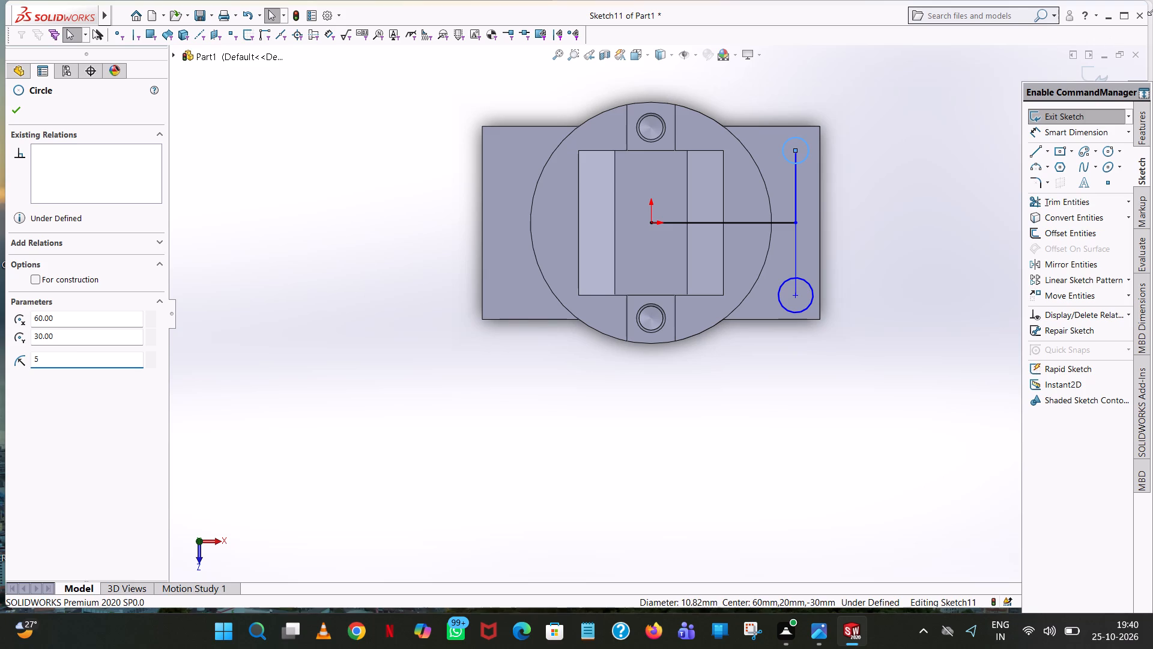
pyautogui.press('Return')
pyautogui.click(810, 288)
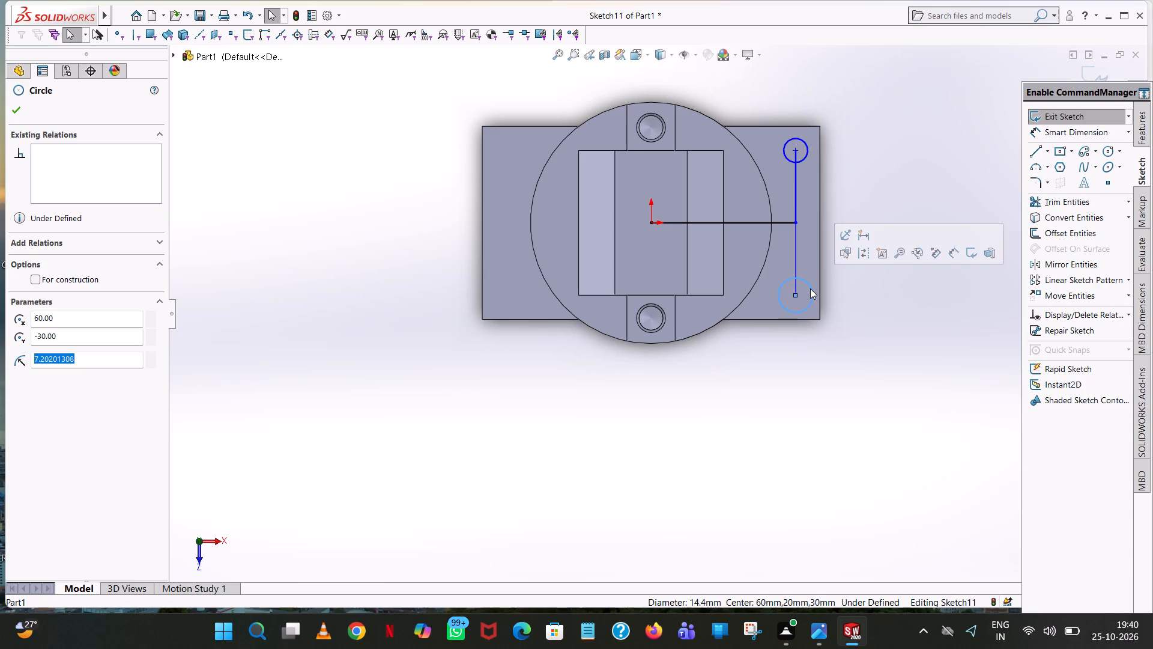
pyautogui.press('5')
pyautogui.press('Return')
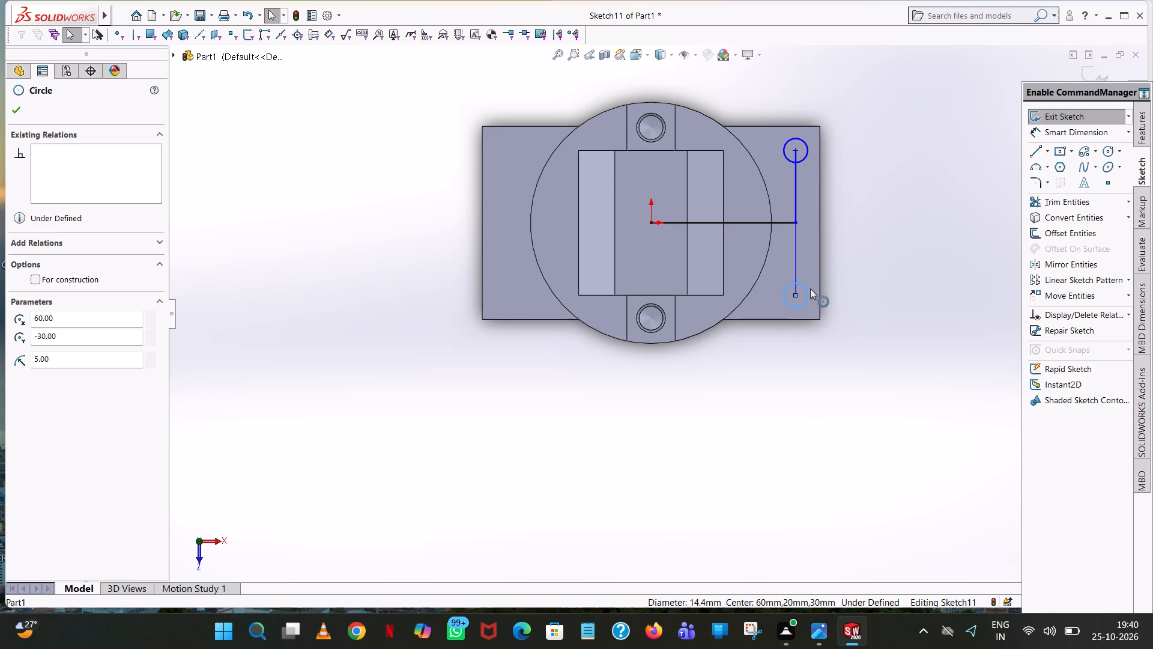
pyautogui.click(913, 138)
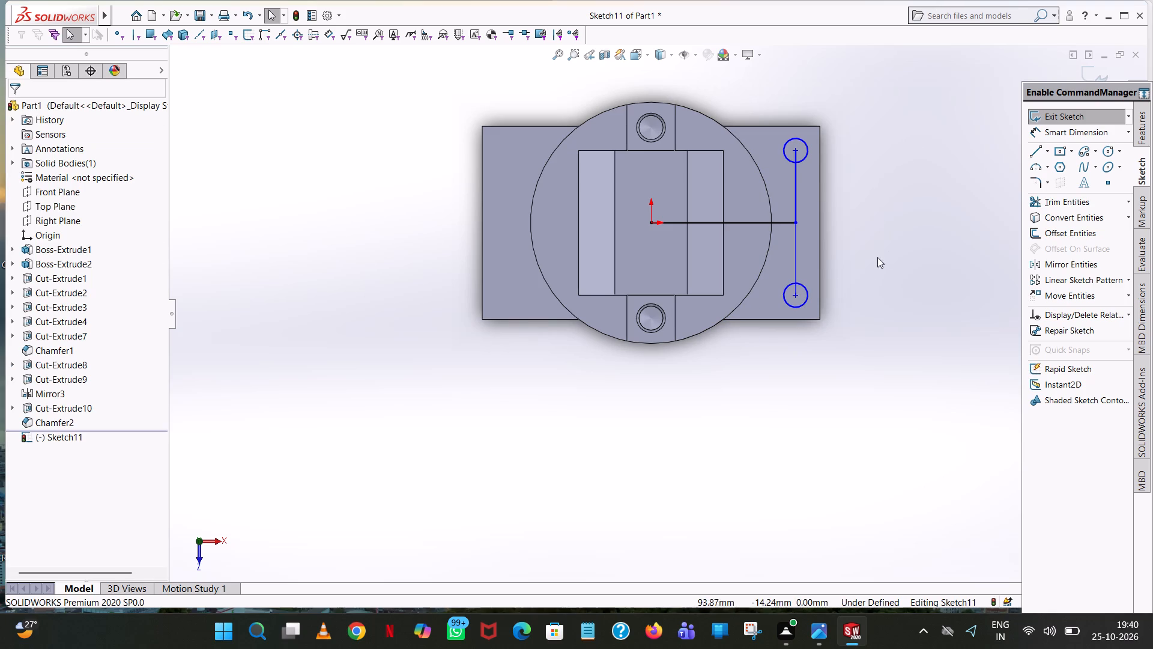
# Trim away the 60 mm horizontal line between the origin and the two vertical lines.
pyautogui.middleClick(874, 268)
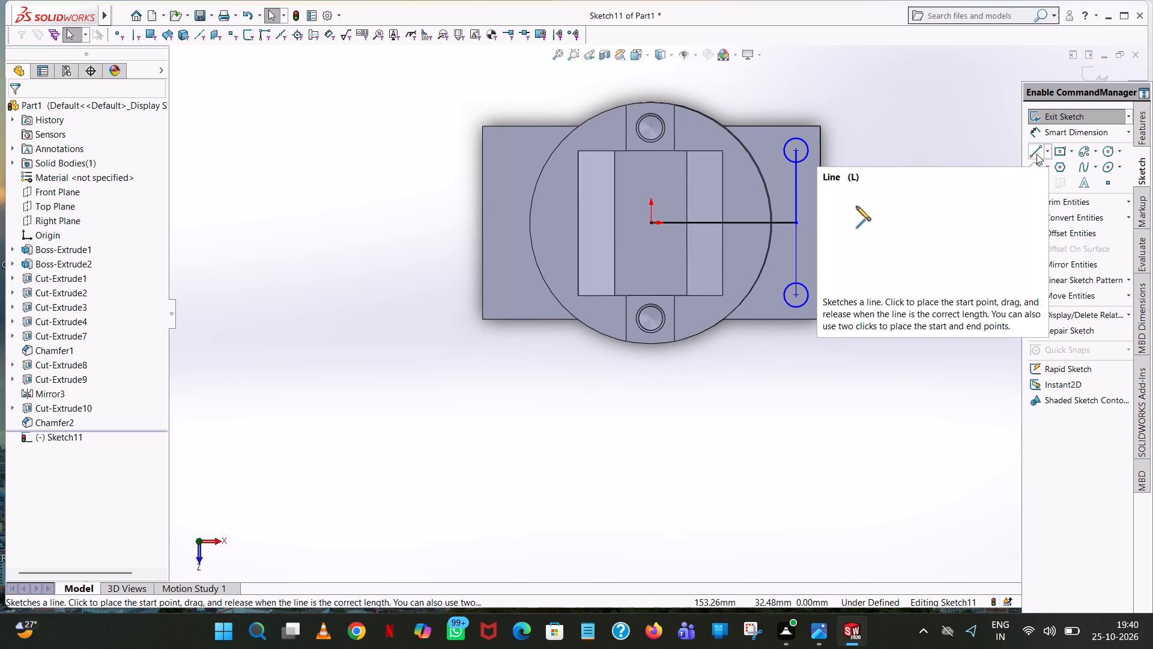
pyautogui.click(1082, 206)
pyautogui.click(775, 221)
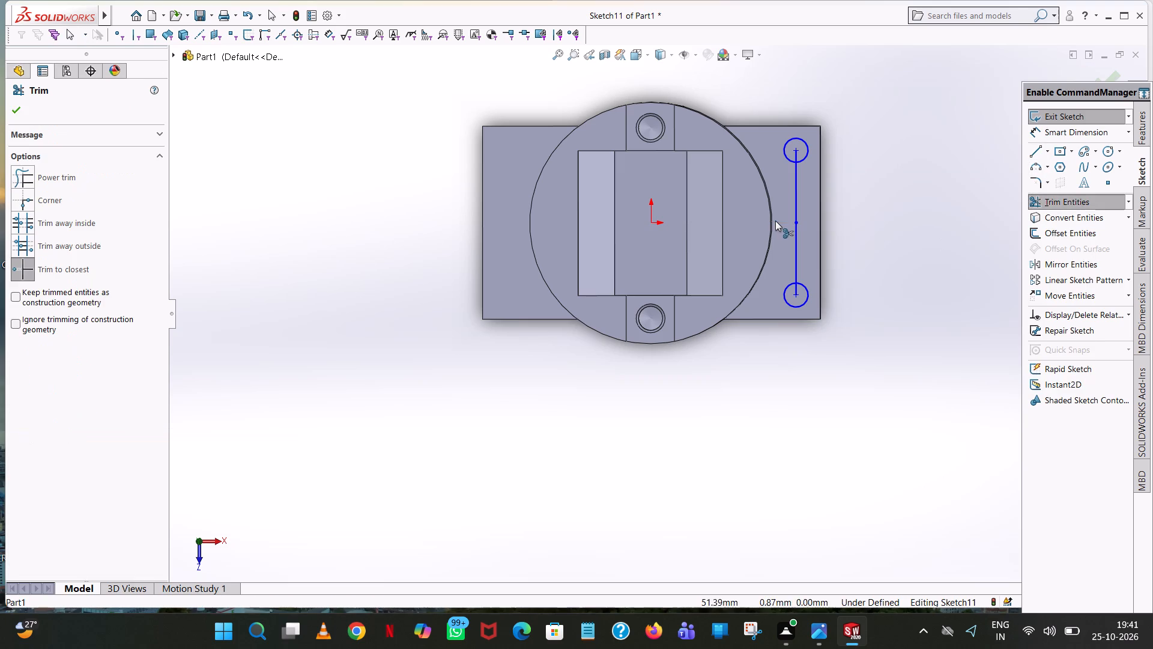
pyautogui.click(16, 115)
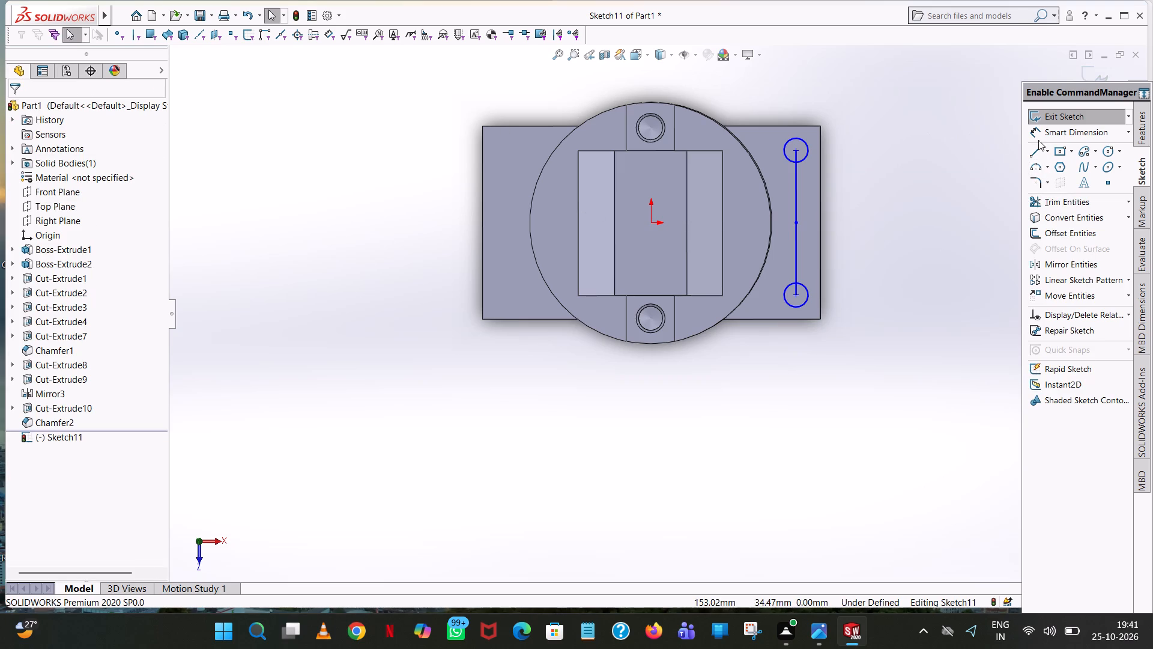
# Sketch a vertical mirror line about 27.8 mm long from the origin toward the base's +Z side.
pyautogui.click(1037, 148)
pyautogui.click(652, 223)
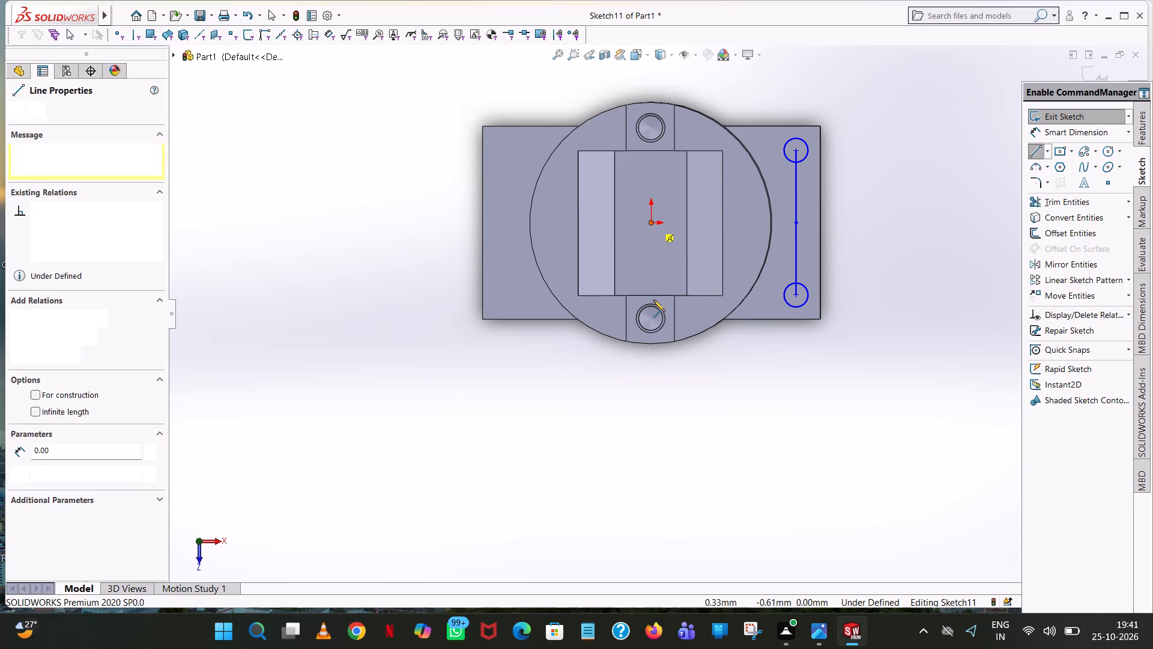
pyautogui.click(652, 290)
pyautogui.rightClick(652, 290)
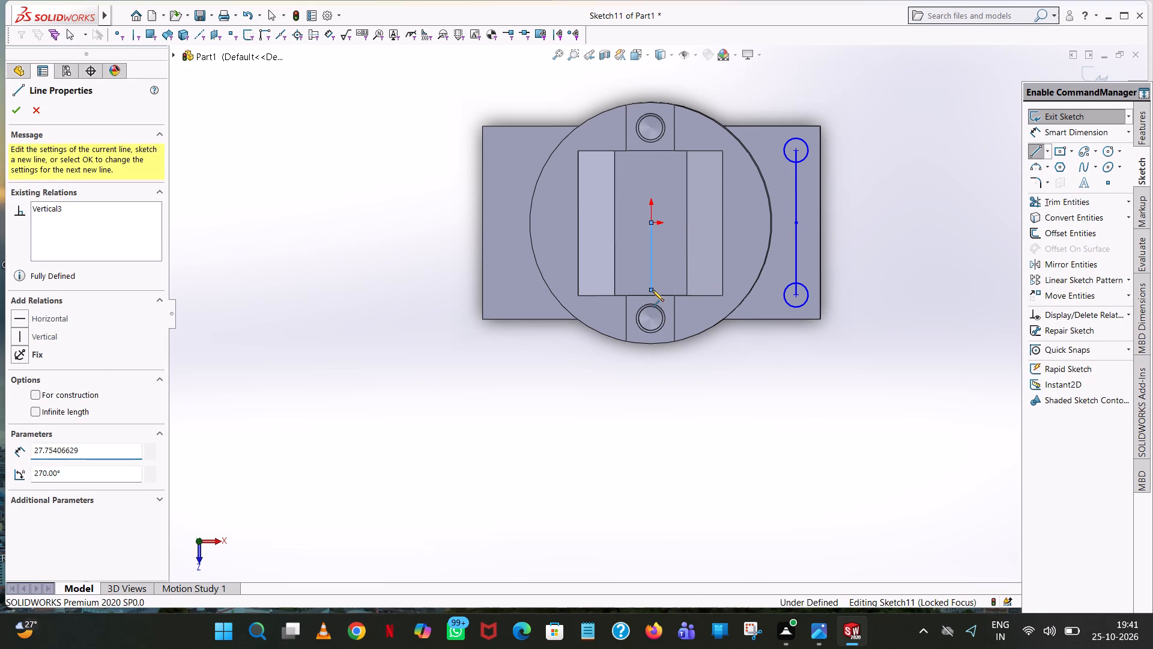
pyautogui.click(686, 307)
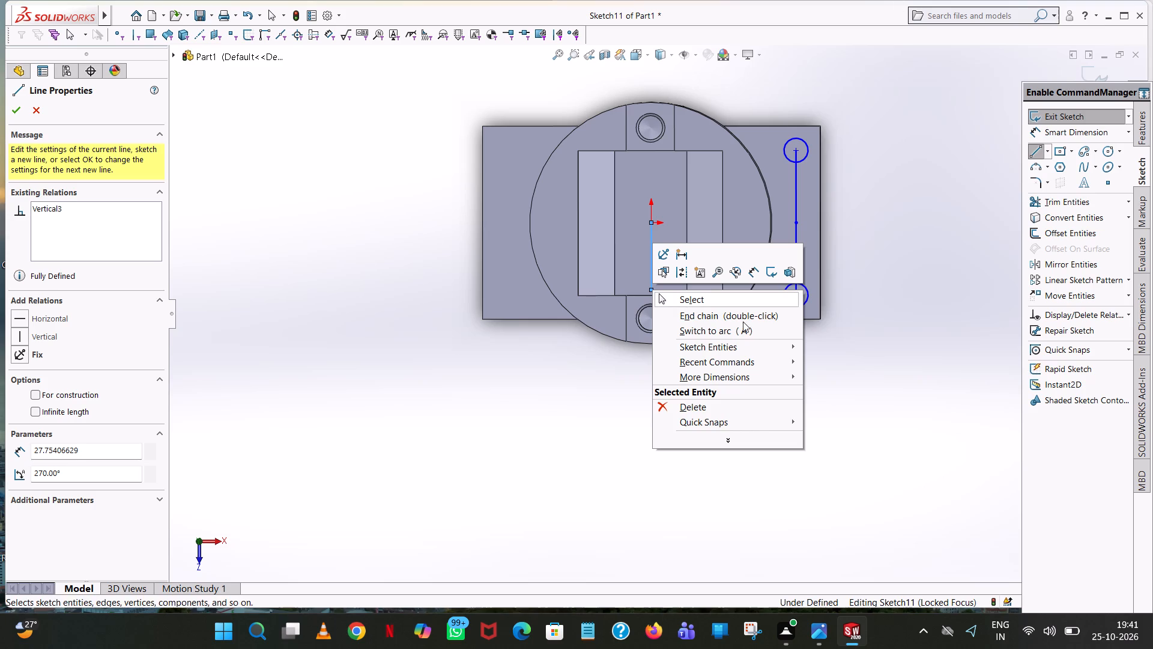
pyautogui.click(722, 306)
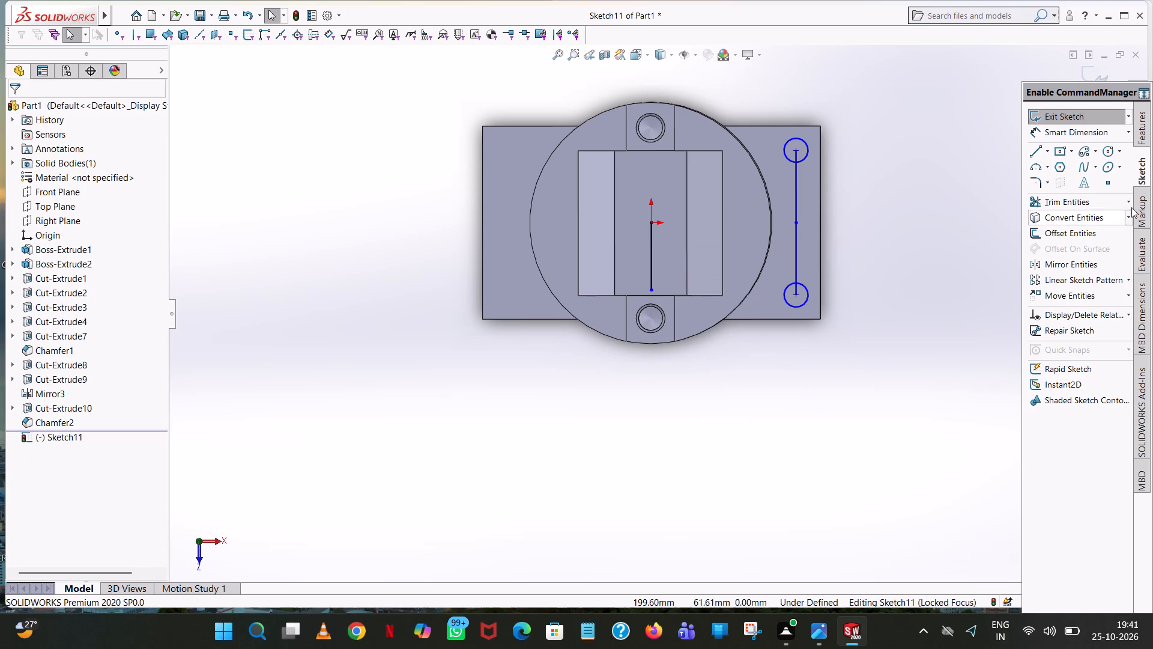
# Mirror the two 5 mm radius circles about the vertical line at the origin, keeping the originals.
pyautogui.click(1079, 269)
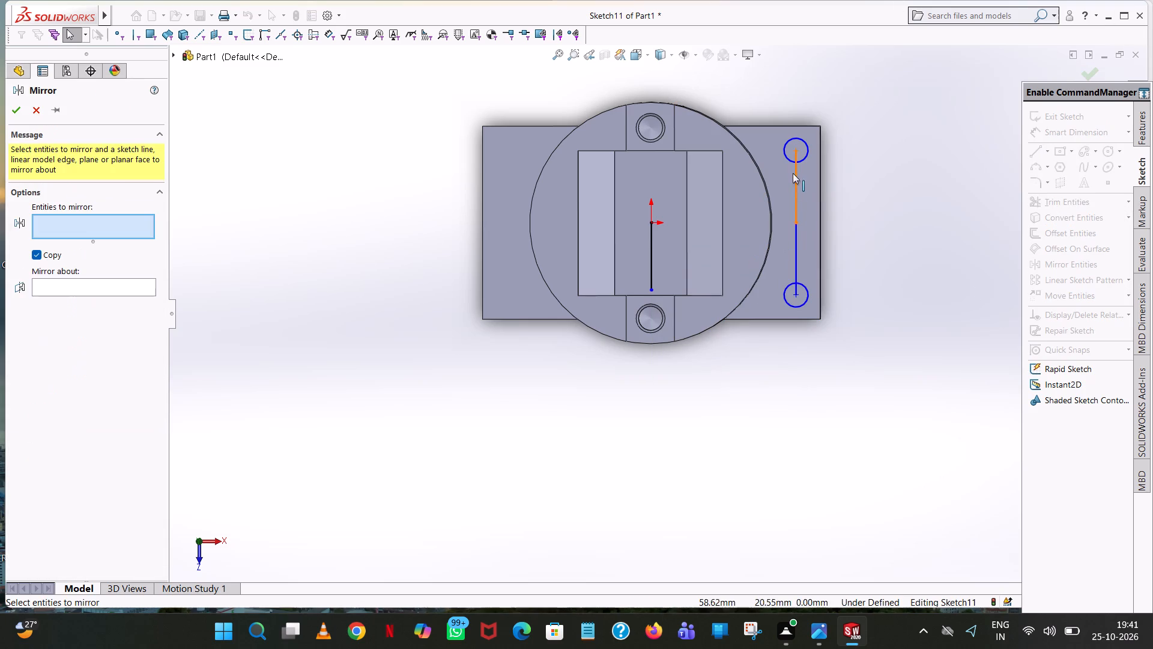
pyautogui.click(784, 153)
pyautogui.click(782, 295)
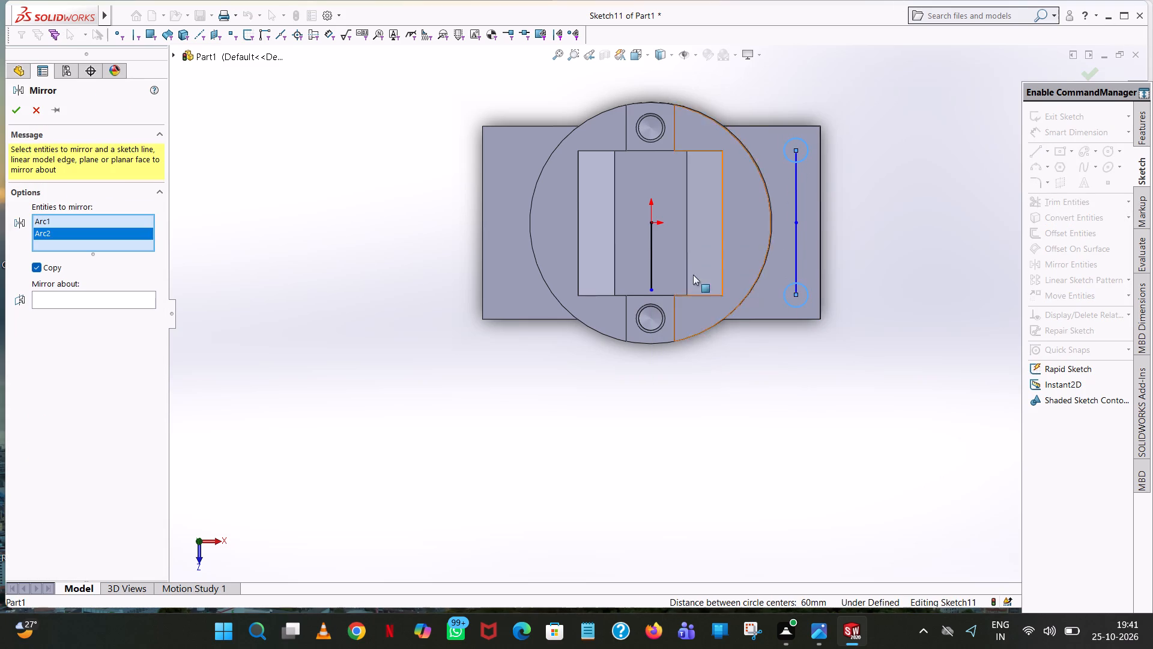
pyautogui.click(112, 304)
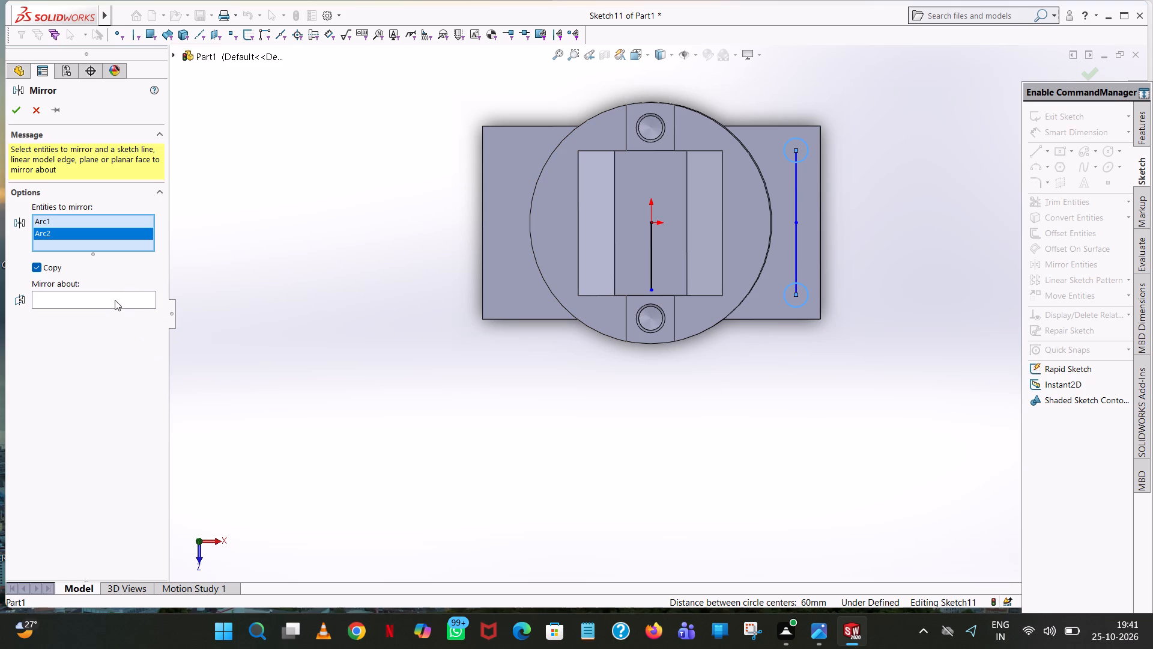
pyautogui.click(115, 300)
pyautogui.click(649, 254)
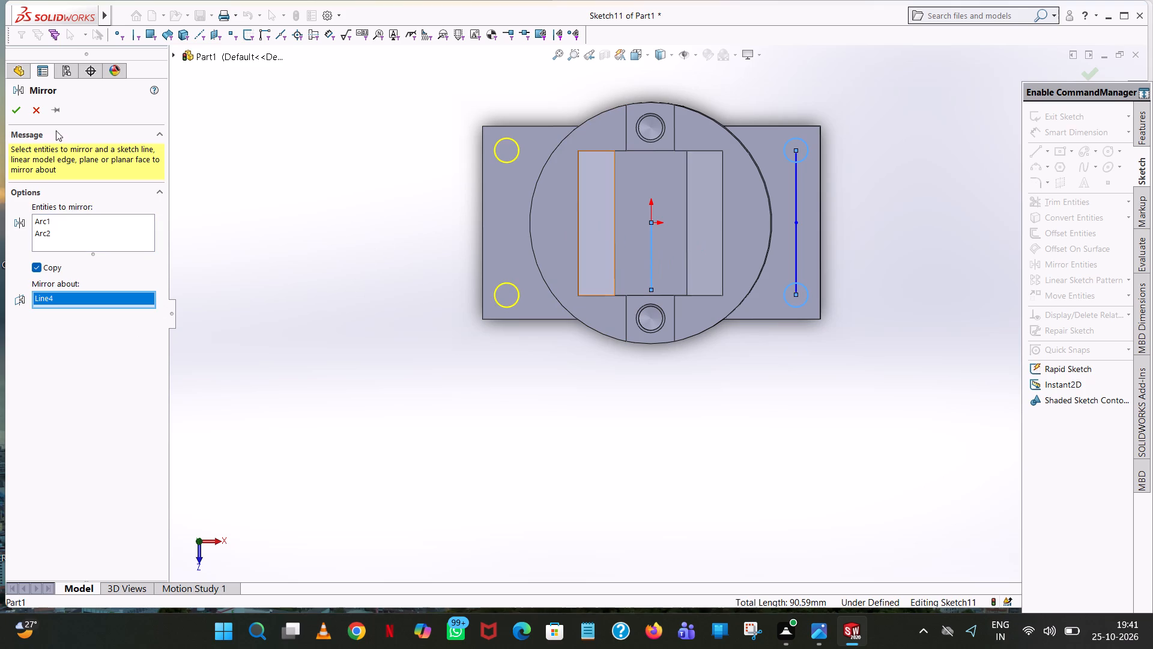
pyautogui.click(17, 117)
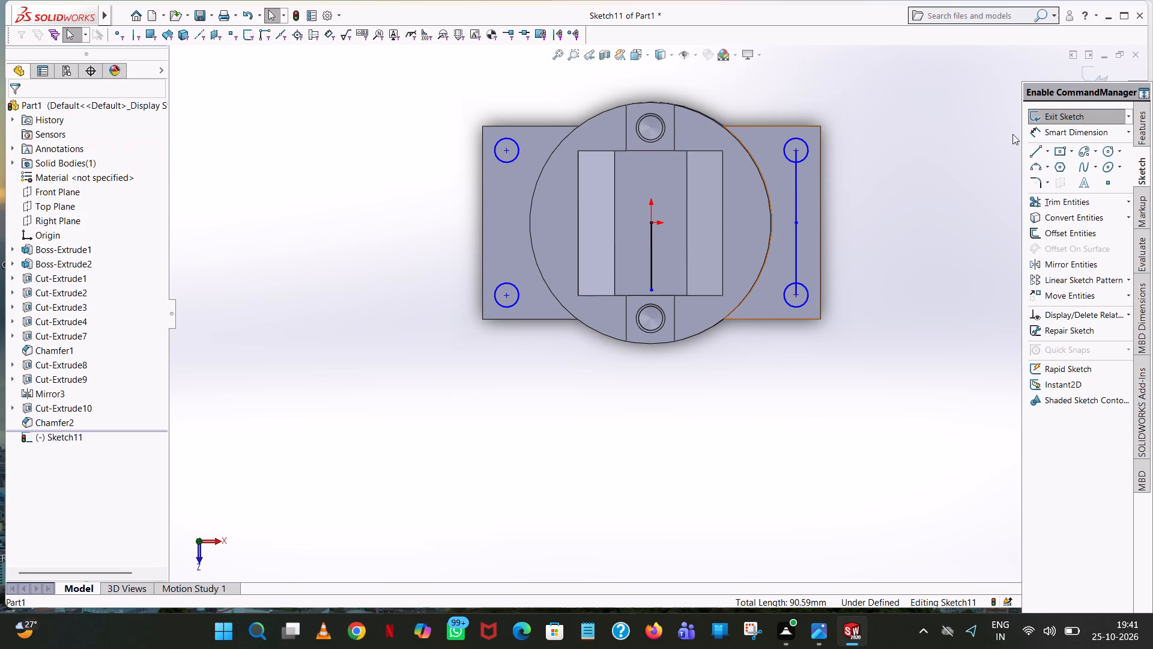
# Trim away both vertical lines between the +X circles, including the pieces inside the circles, and the vertical mirror line at the origin.
pyautogui.click(1076, 203)
pyautogui.click(796, 199)
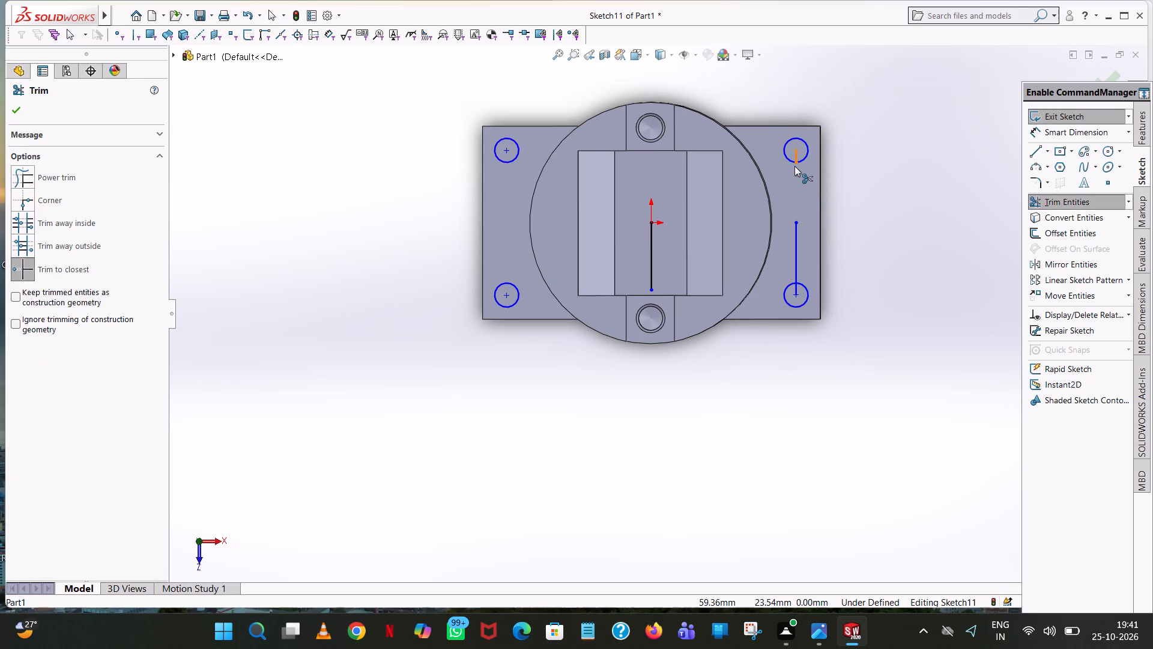
pyautogui.scroll(-5, 794, 166)
pyautogui.click(745, 195)
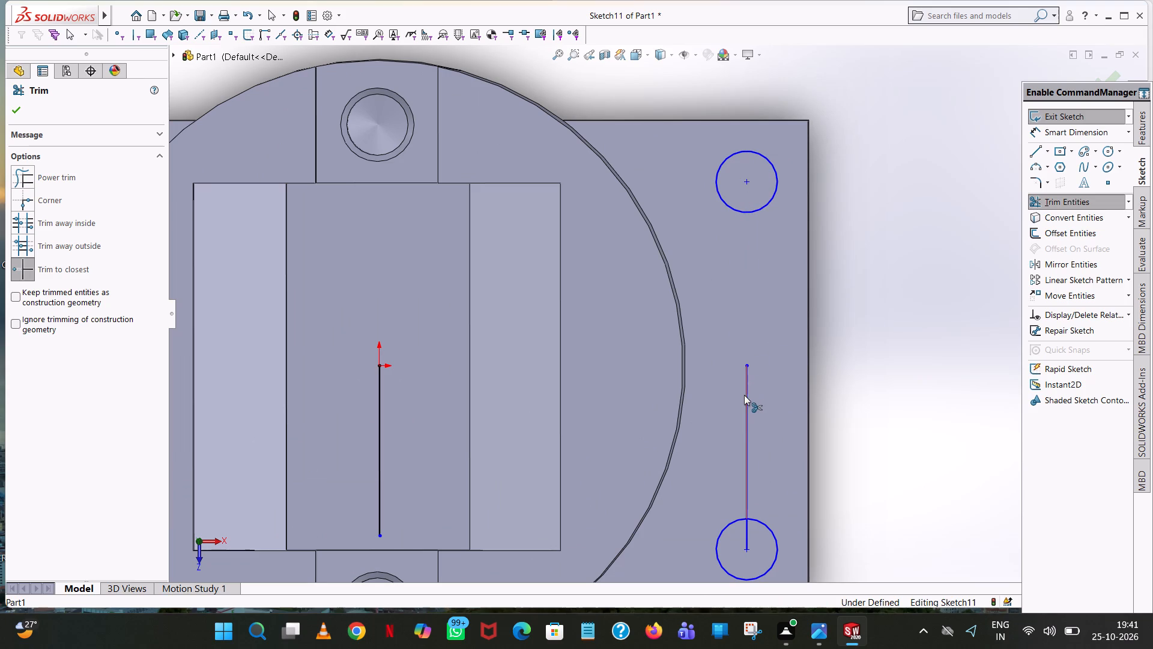
pyautogui.click(744, 395)
pyautogui.click(745, 544)
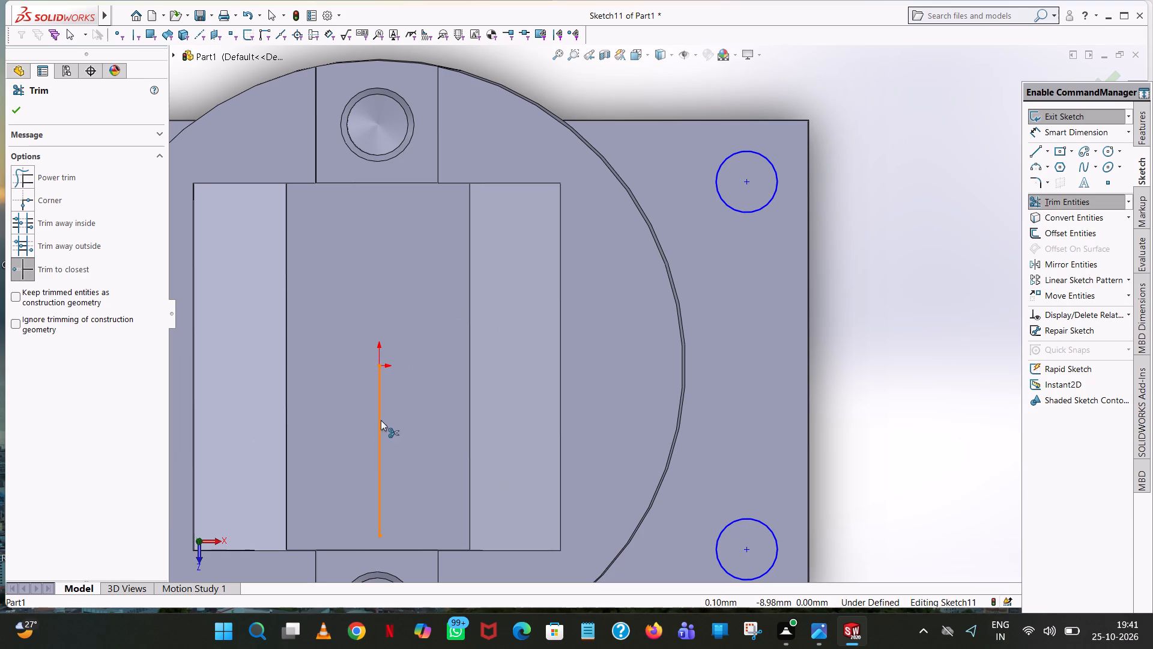
pyautogui.click(381, 420)
# Add diameter dimensions to the two circles at the base's +X end, keeping their current size.
pyautogui.scroll(5, 524, 318)
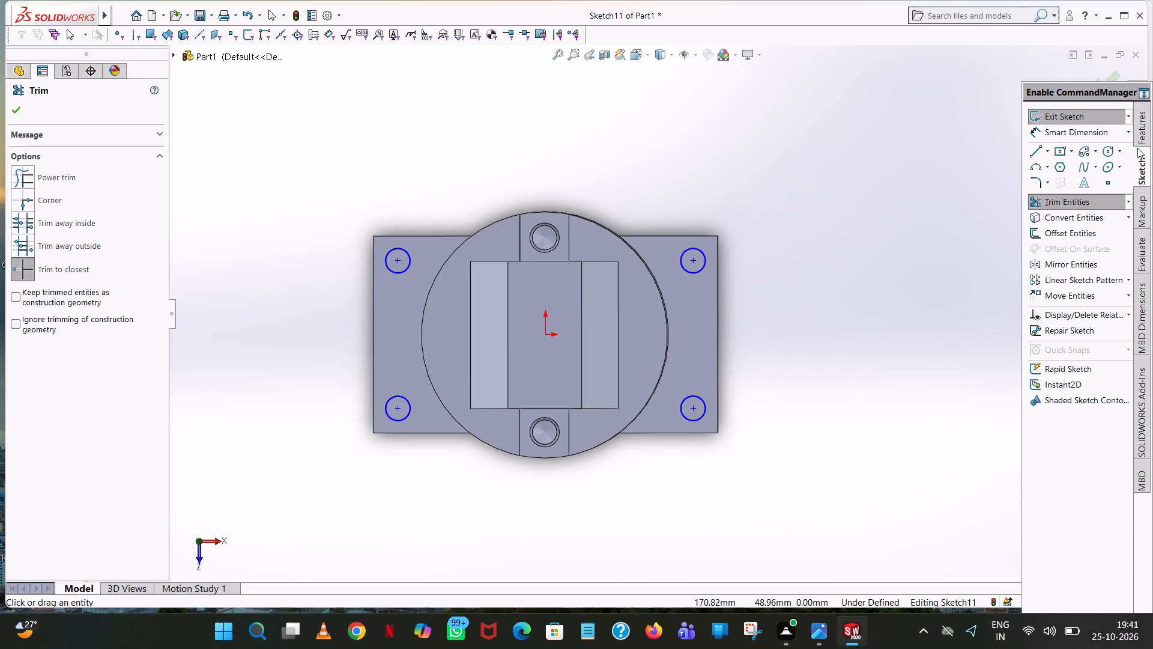
pyautogui.click(1063, 130)
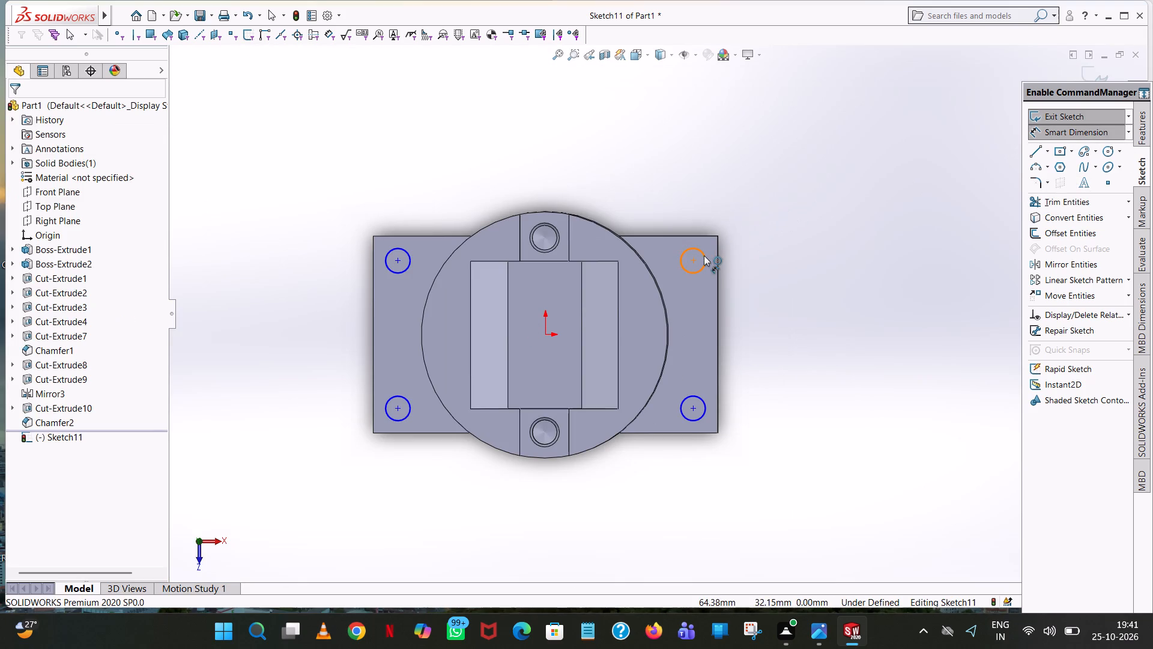
pyautogui.click(704, 255)
pyautogui.click(851, 132)
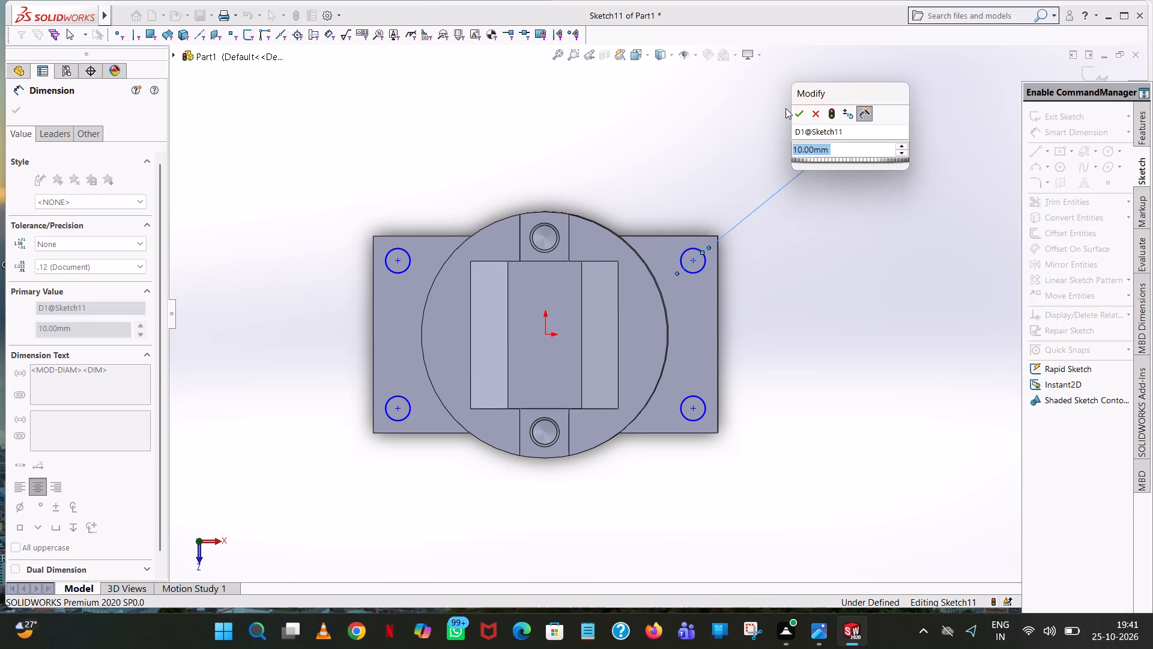
pyautogui.click(804, 109)
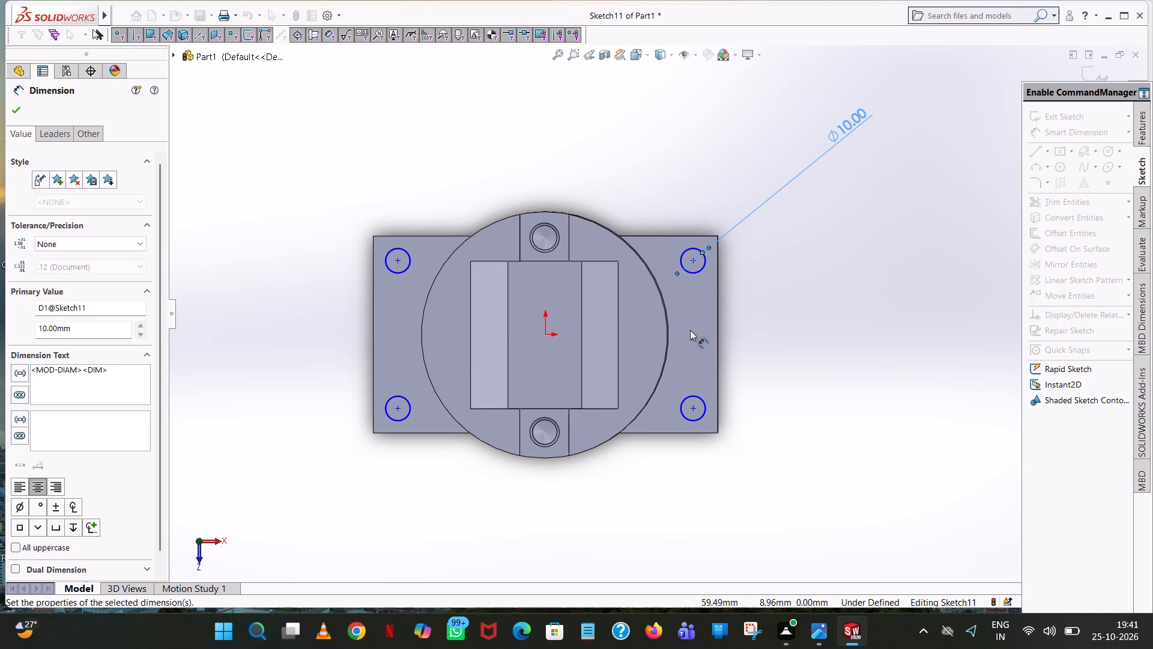
pyautogui.click(699, 403)
pyautogui.click(703, 400)
pyautogui.click(829, 267)
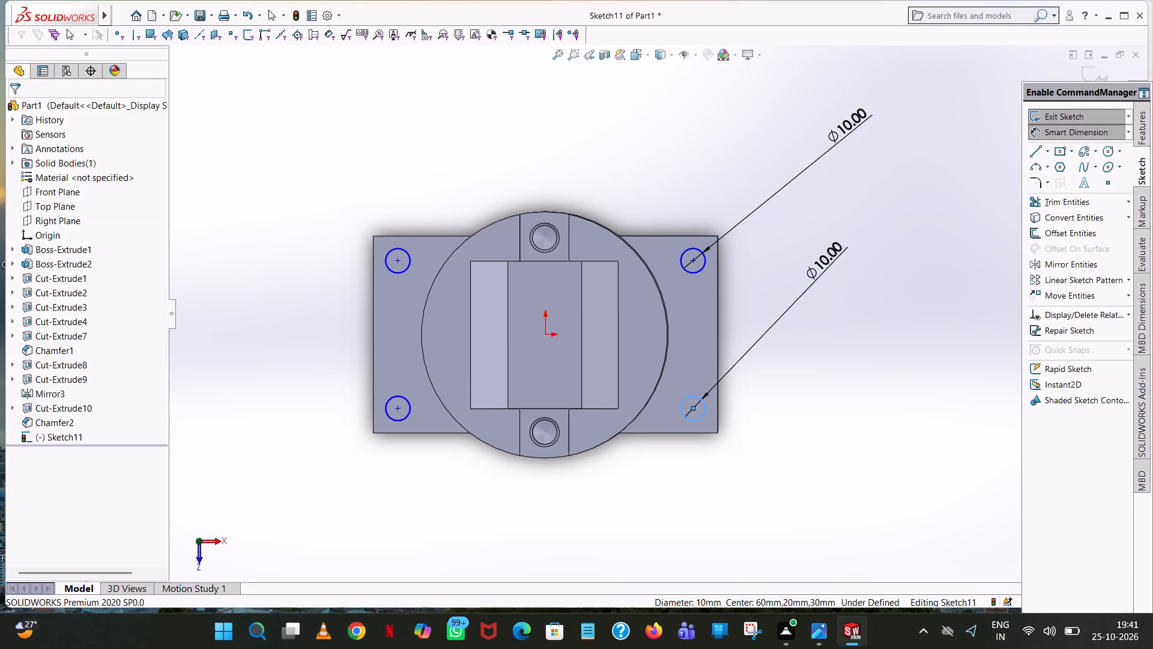
pyautogui.doubleClick(768, 250)
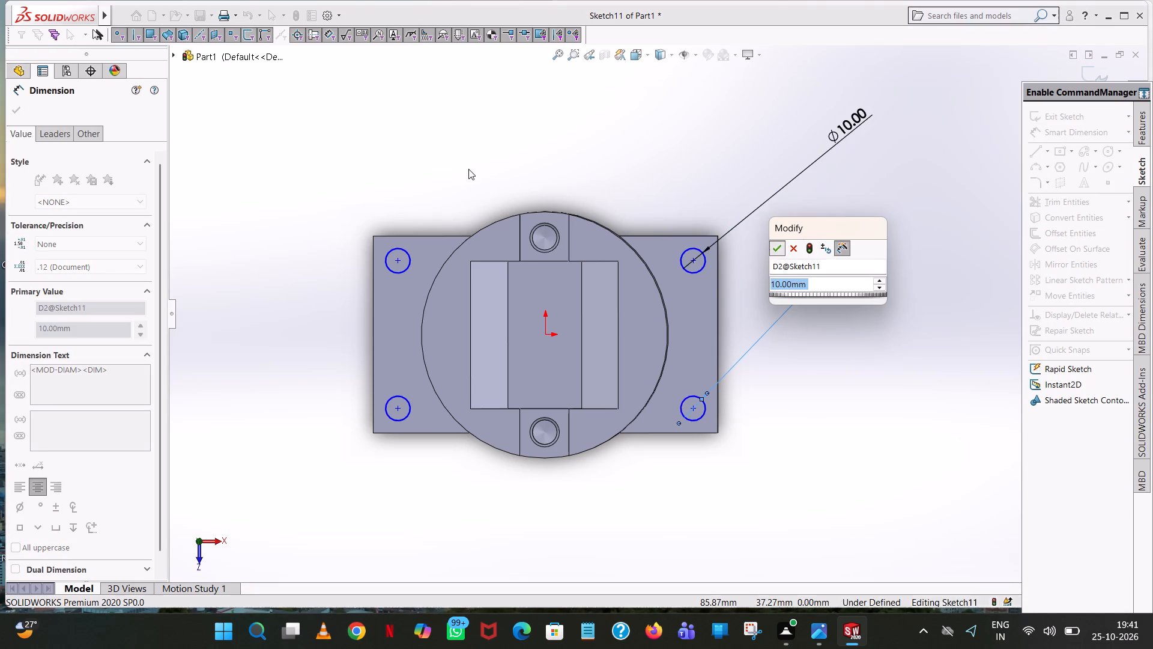
pyautogui.click(468, 166)
# Add diameter dimensions to the two mirrored circles at the base's -X end, keeping their current size.
pyautogui.click(387, 258)
pyautogui.click(292, 184)
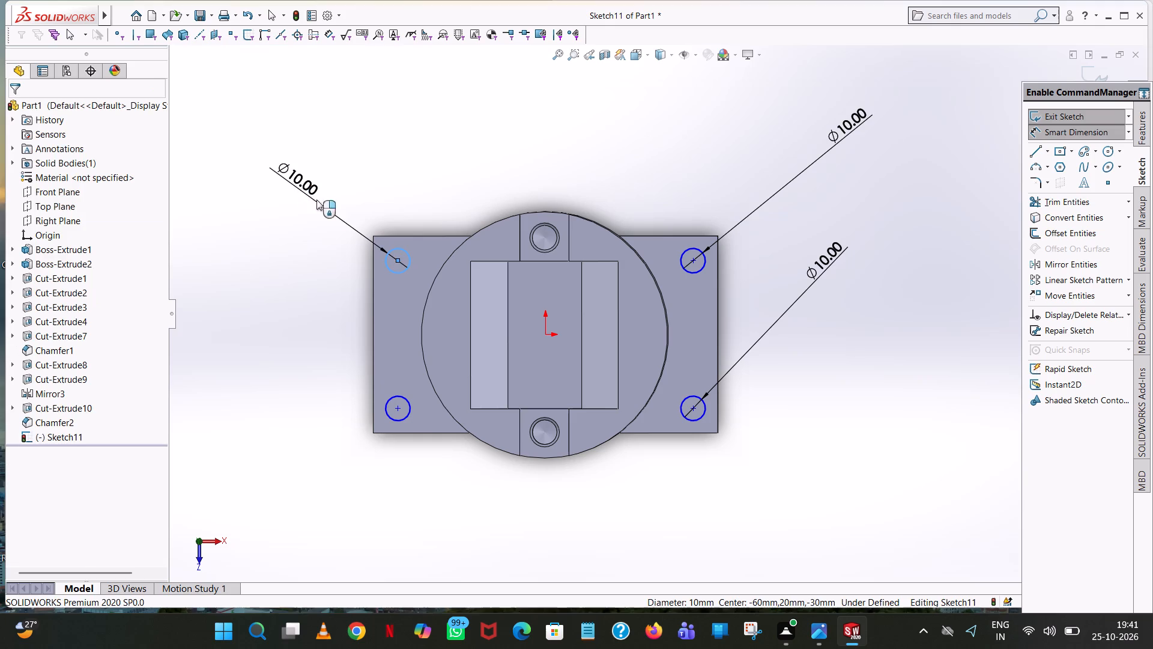
pyautogui.click(240, 169)
pyautogui.click(457, 119)
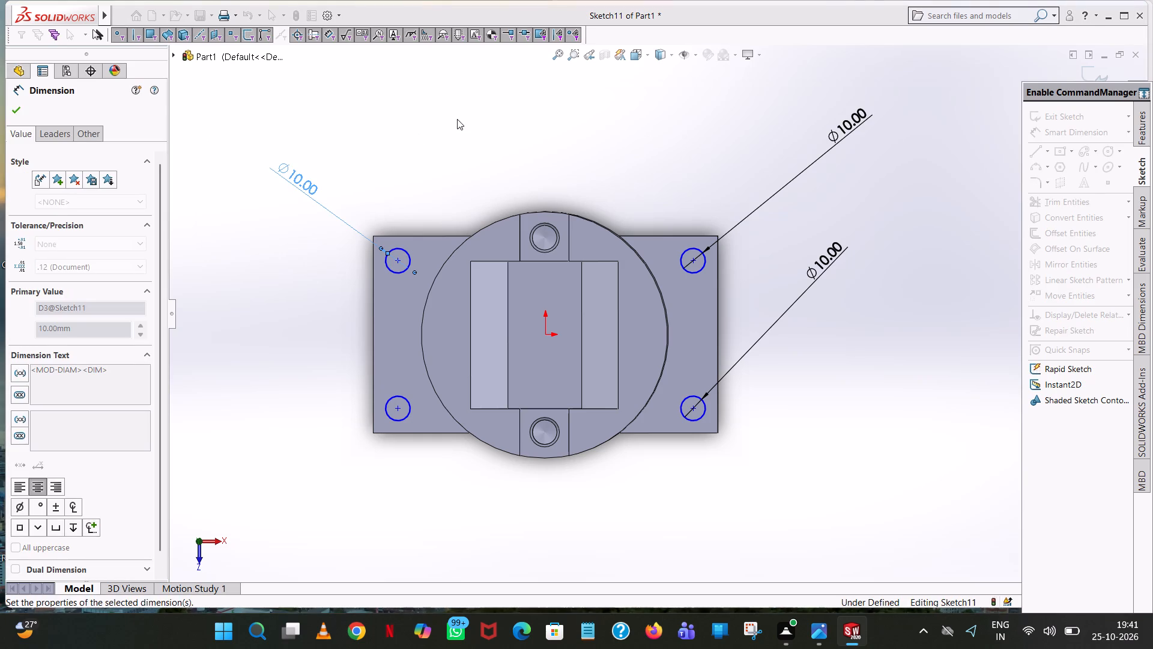
pyautogui.click(397, 397)
pyautogui.click(262, 400)
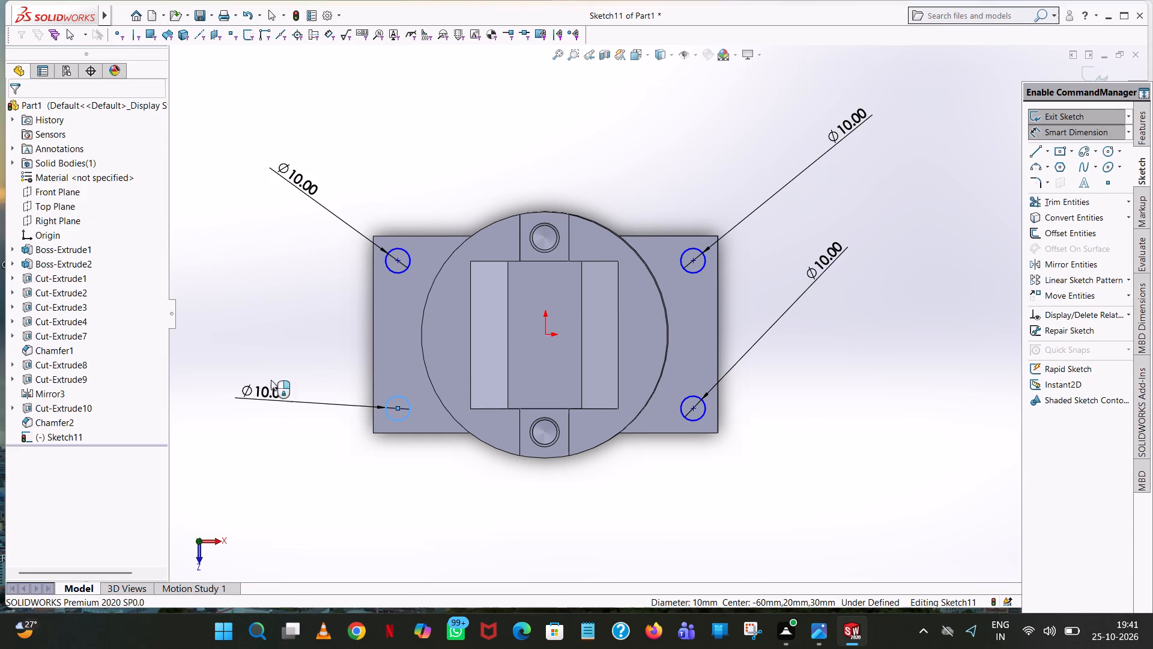
pyautogui.click(209, 380)
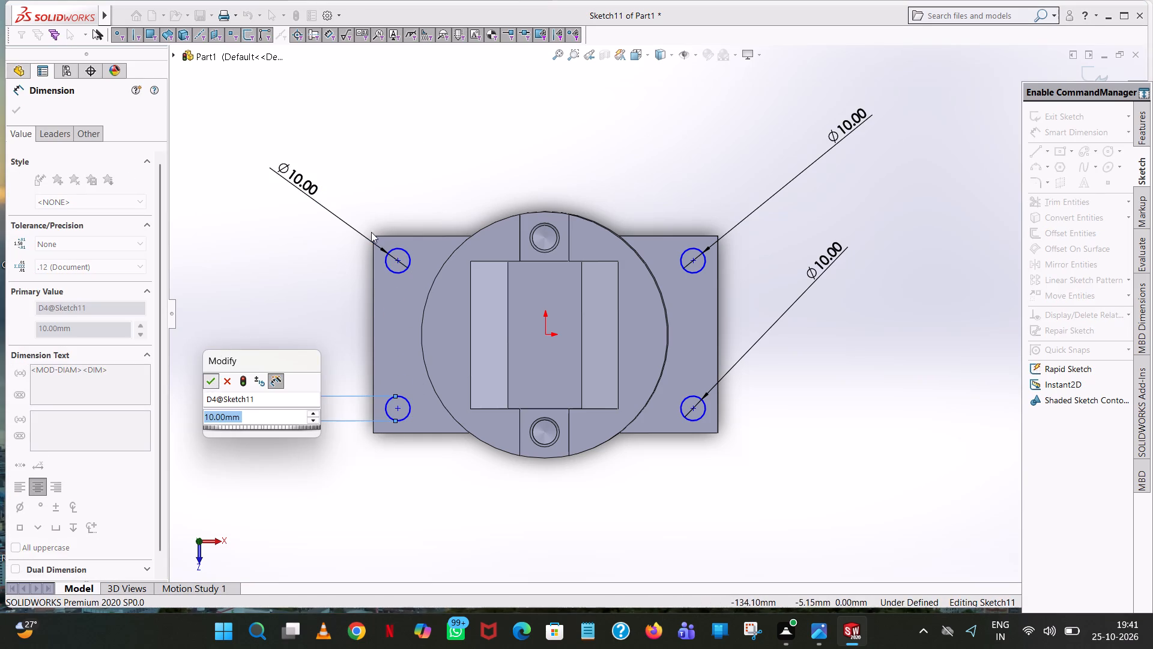
pyautogui.click(444, 129)
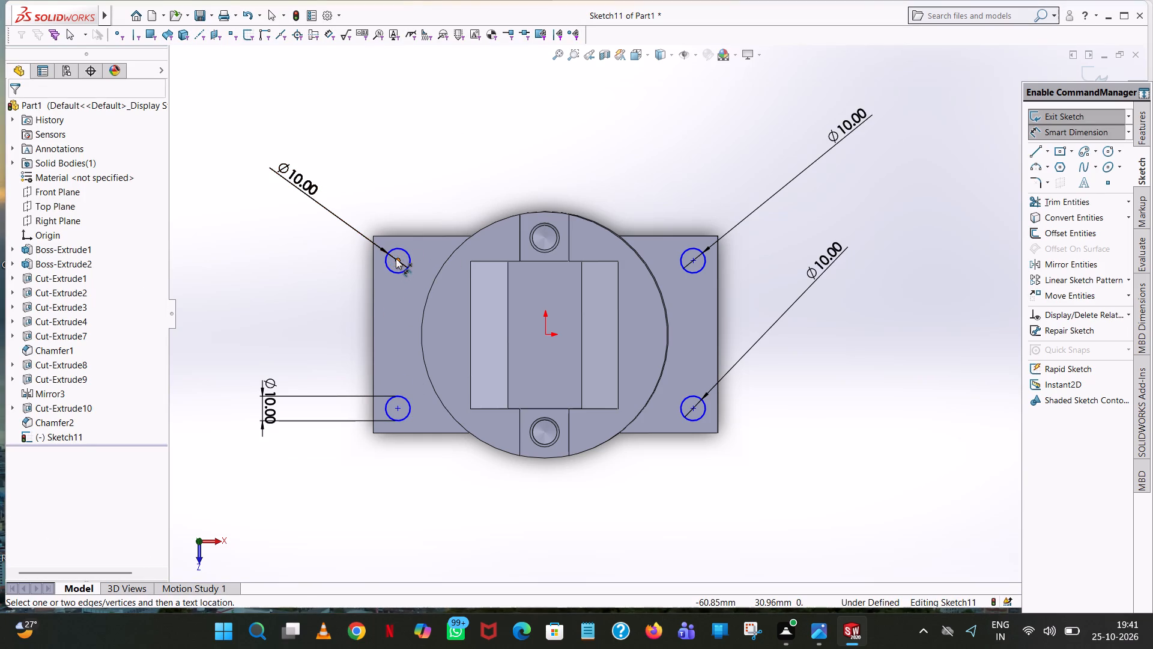
# Dimension the horizontal distance from the origin to the centre of the circle in the base's -X, -Z corner.
pyautogui.click(396, 258)
pyautogui.click(547, 333)
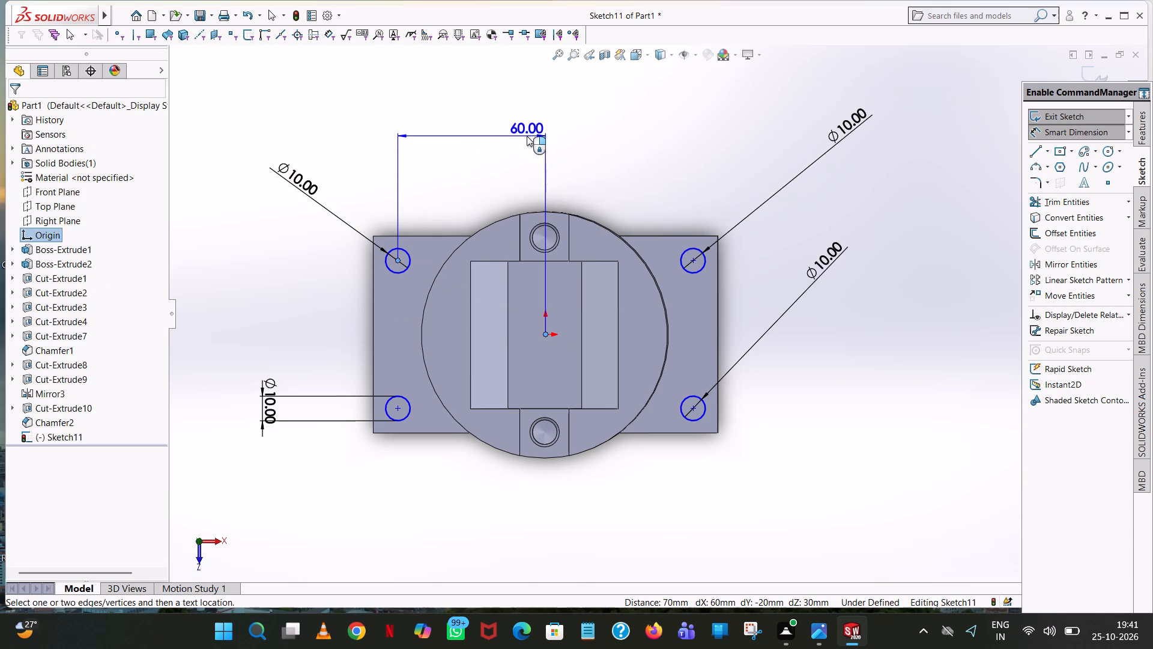
pyautogui.click(525, 135)
pyautogui.click(473, 120)
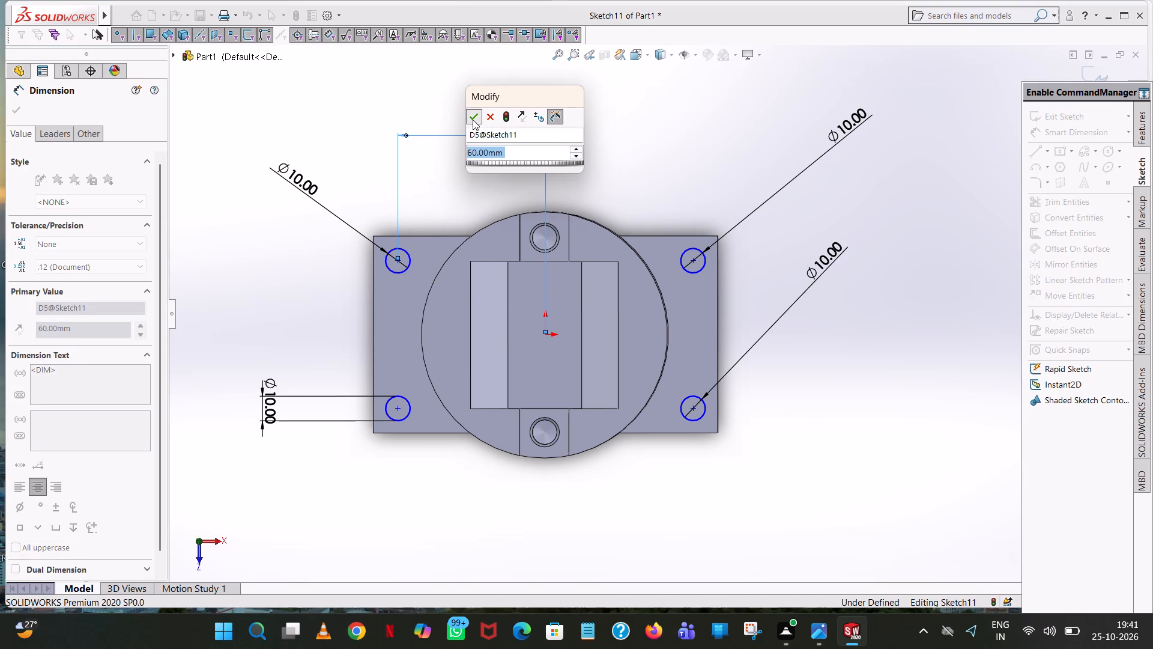
# Dimension the vertical distance from the origin to the centre of the circle in the base's -X, -Z corner.
pyautogui.click(573, 112)
pyautogui.click(398, 260)
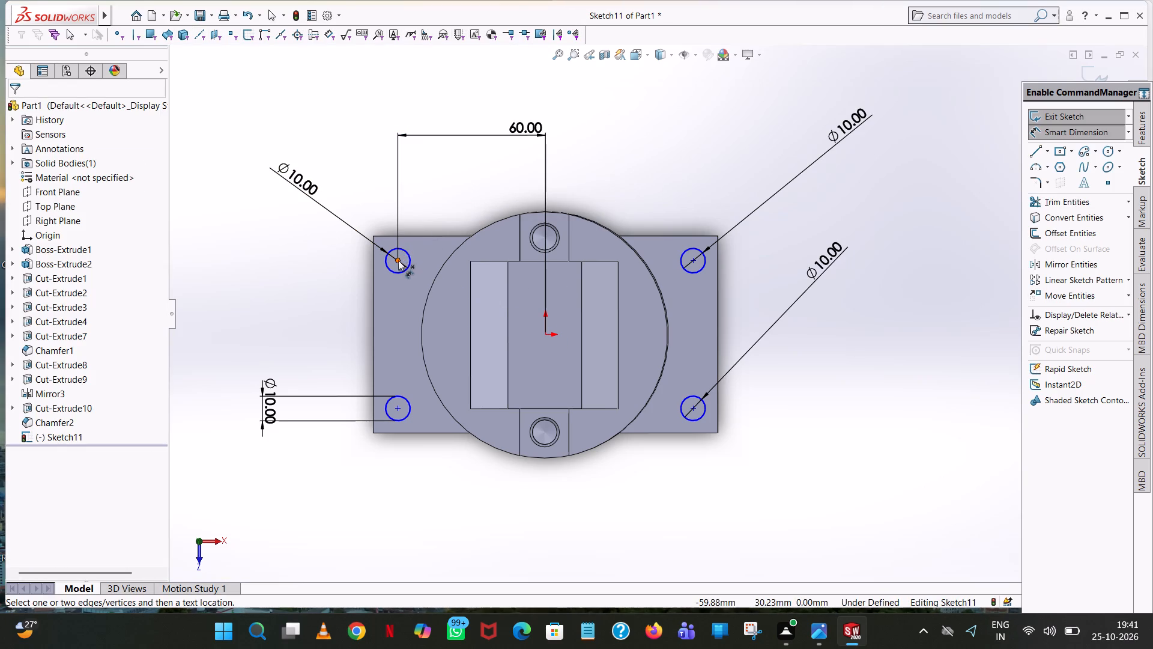
pyautogui.click(548, 335)
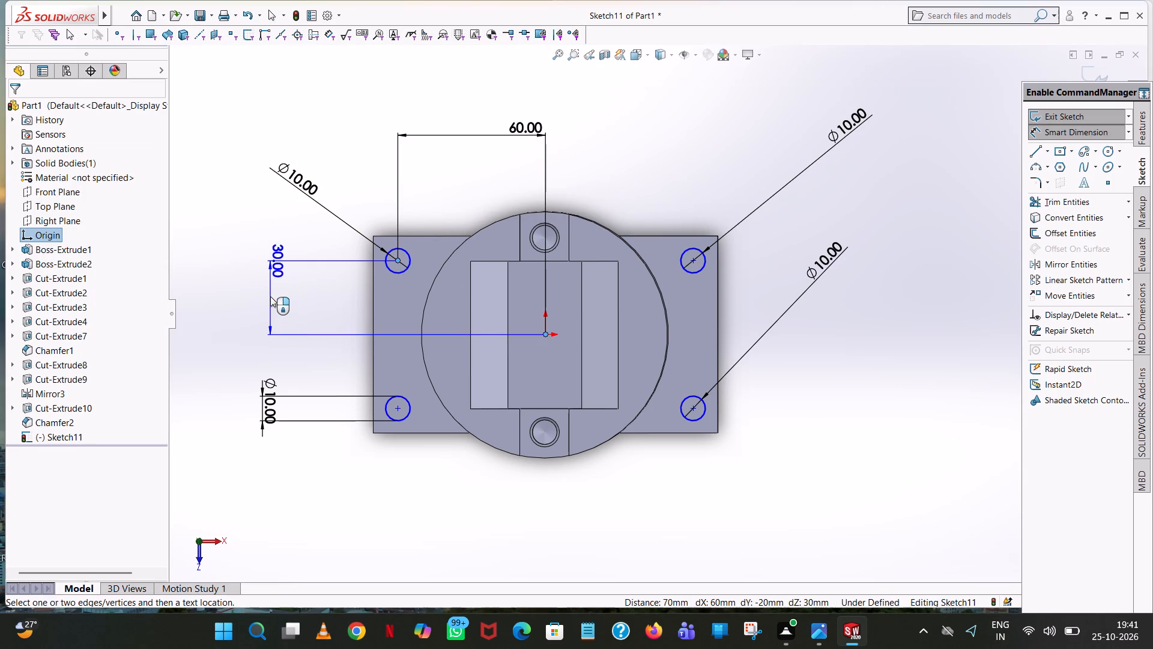
pyautogui.click(270, 296)
pyautogui.click(225, 275)
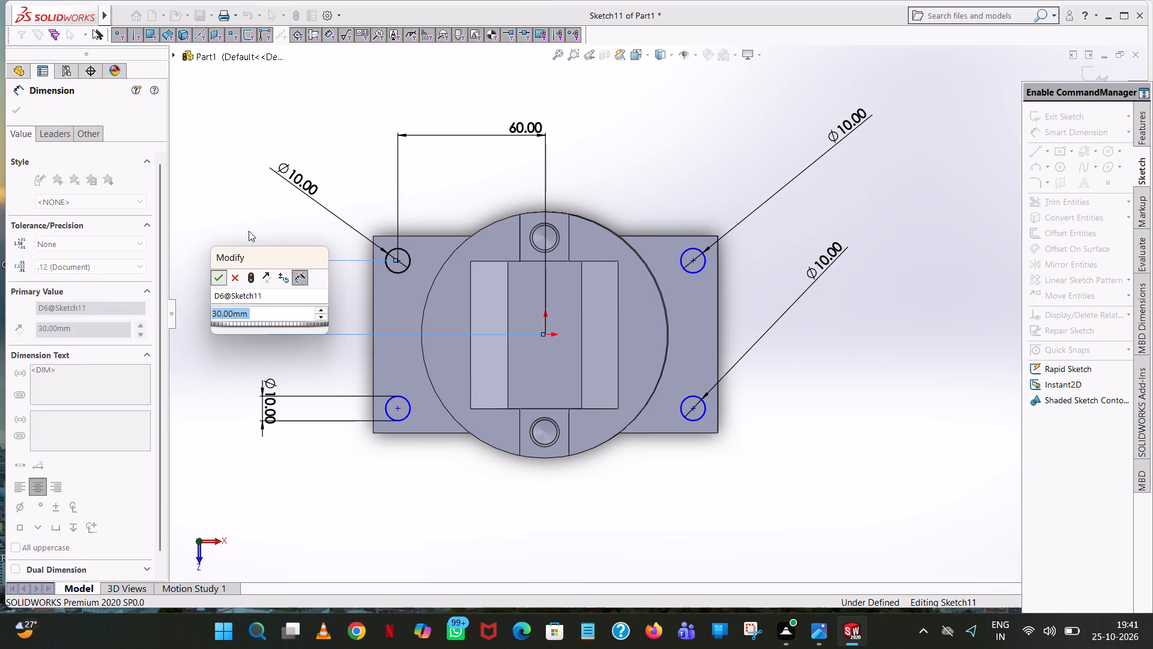
pyautogui.click(266, 181)
# Dimension the vertical and horizontal distances from the origin to the centre of the circle in the base's -X, +Z corner.
pyautogui.click(397, 409)
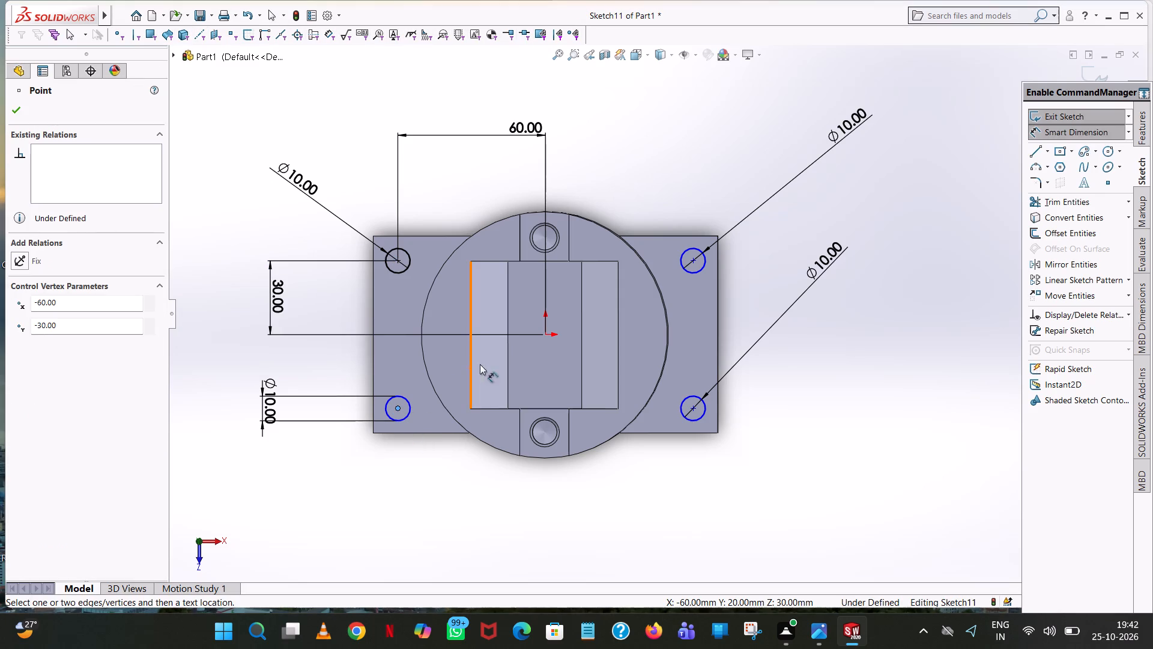
pyautogui.click(545, 333)
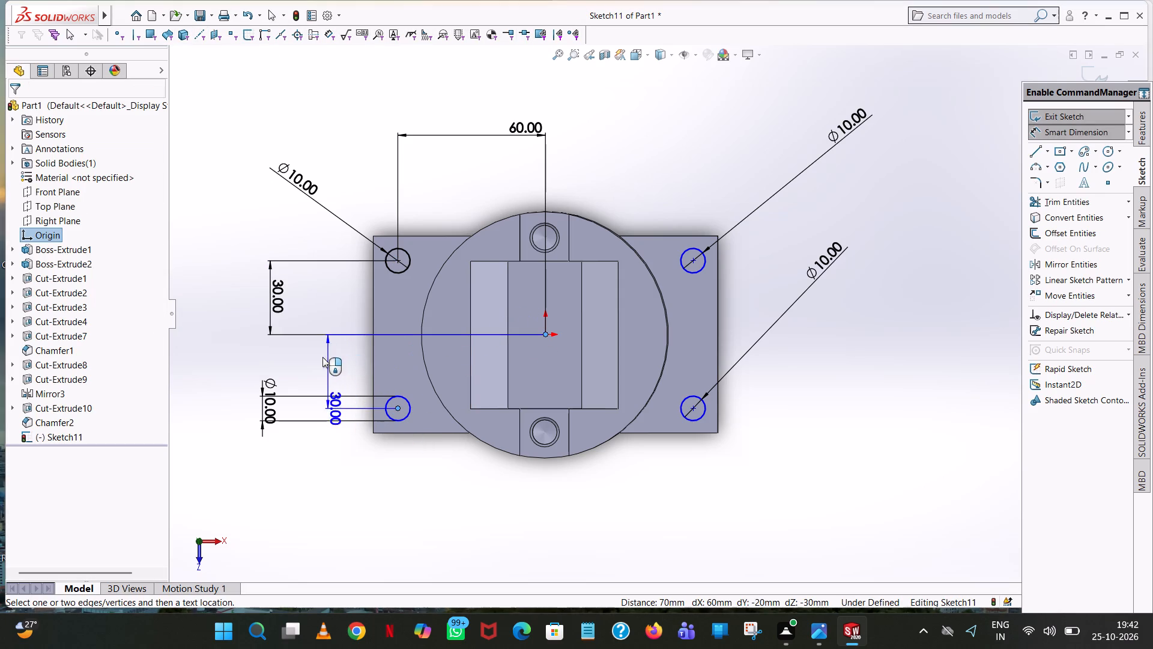
pyautogui.click(322, 358)
pyautogui.click(269, 340)
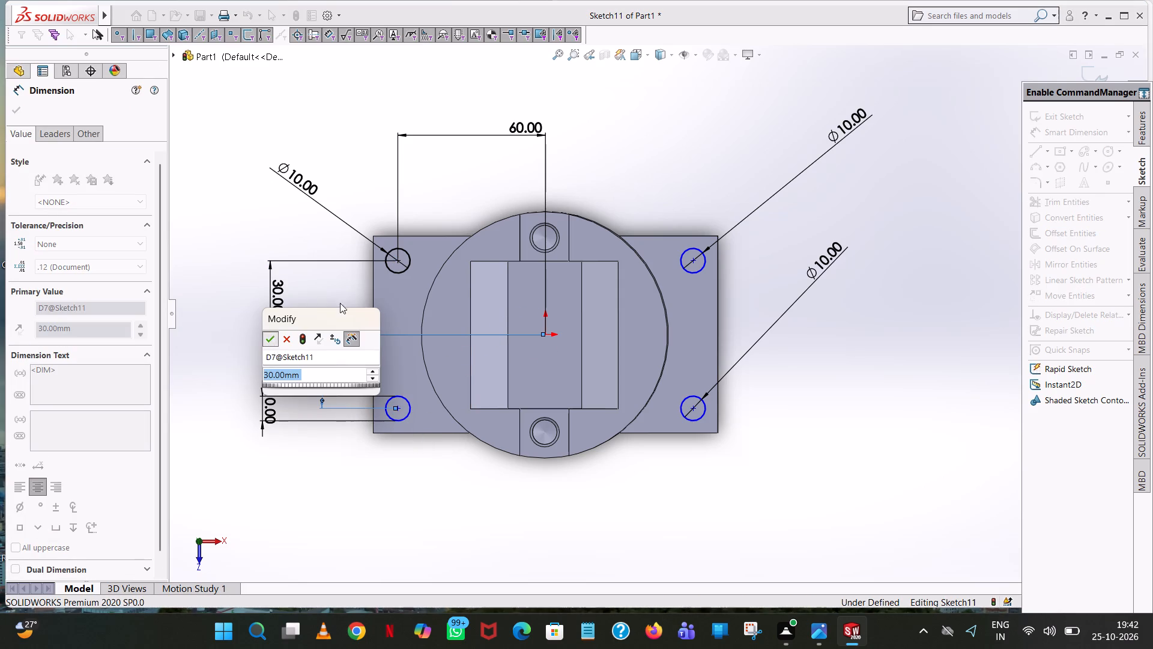
pyautogui.click(546, 334)
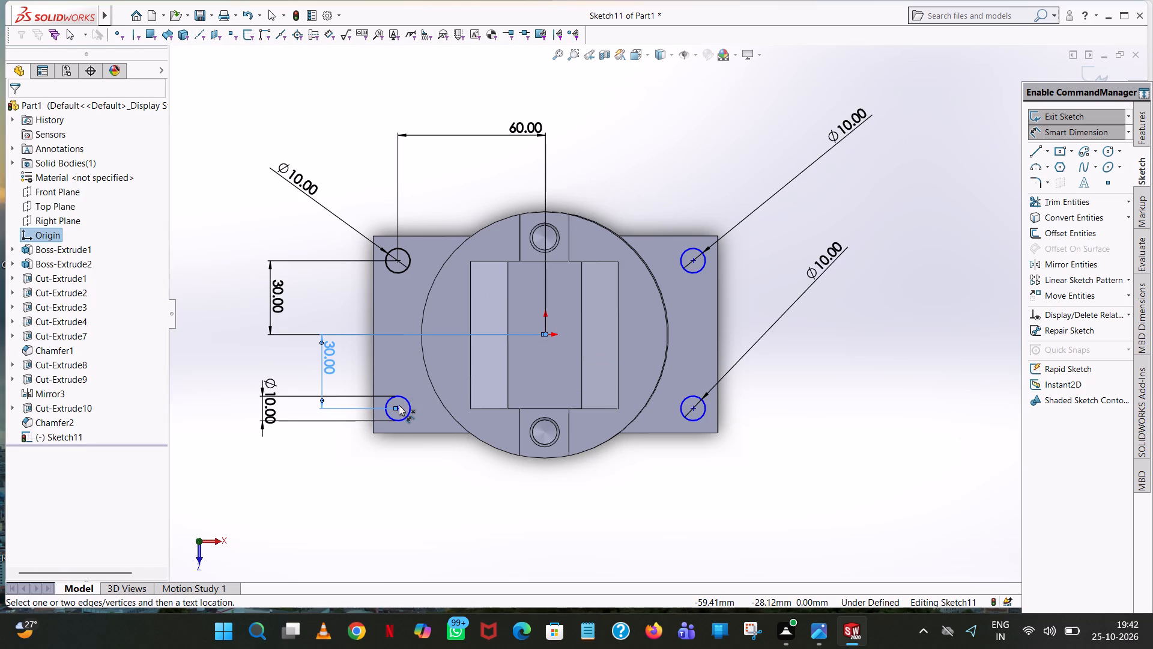
pyautogui.click(399, 405)
pyautogui.click(460, 515)
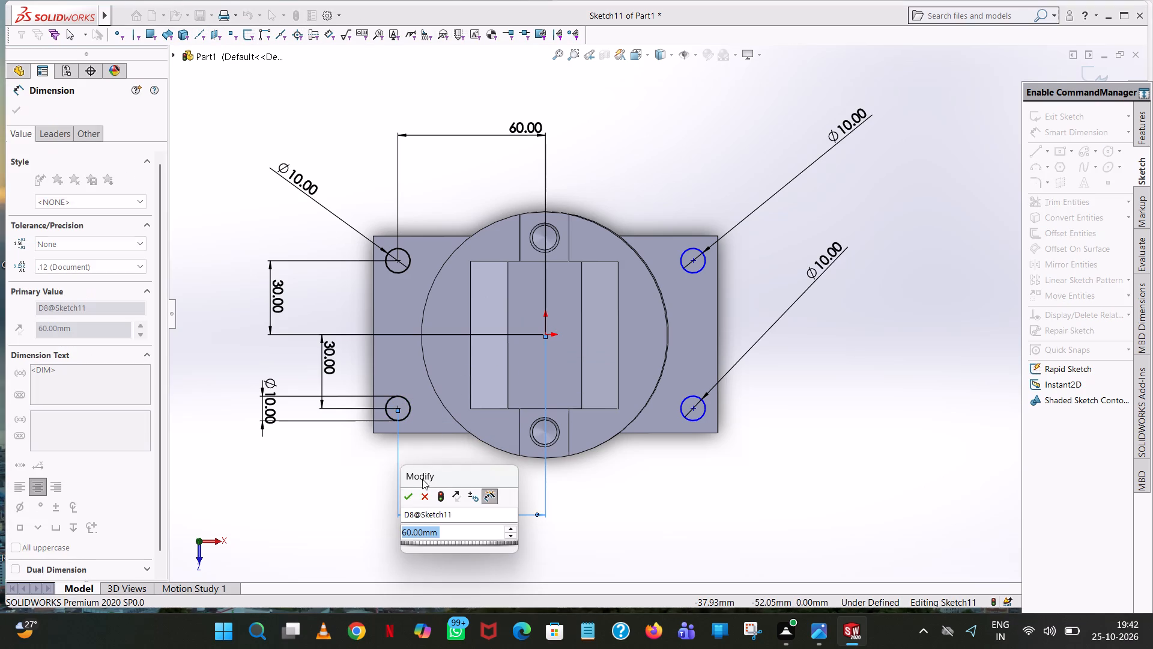
pyautogui.click(405, 490)
pyautogui.click(647, 153)
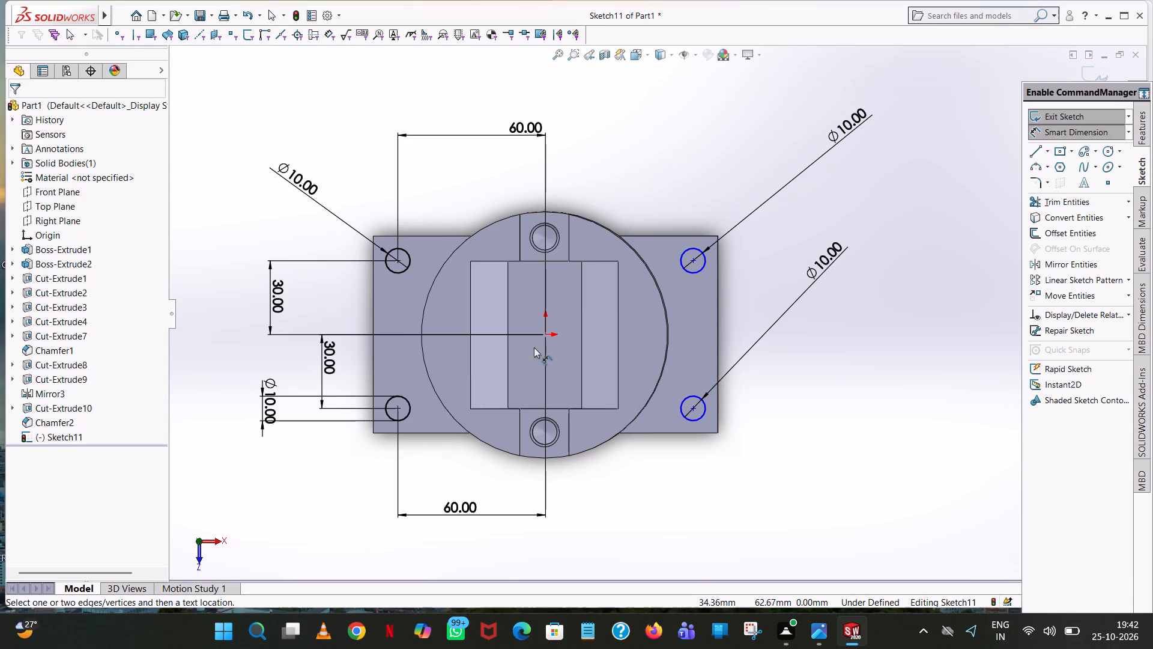
# Dimension the horizontal and vertical distances from the origin to the centre of the circle in the base's +X, -Z corner.
pyautogui.click(543, 332)
pyautogui.click(694, 258)
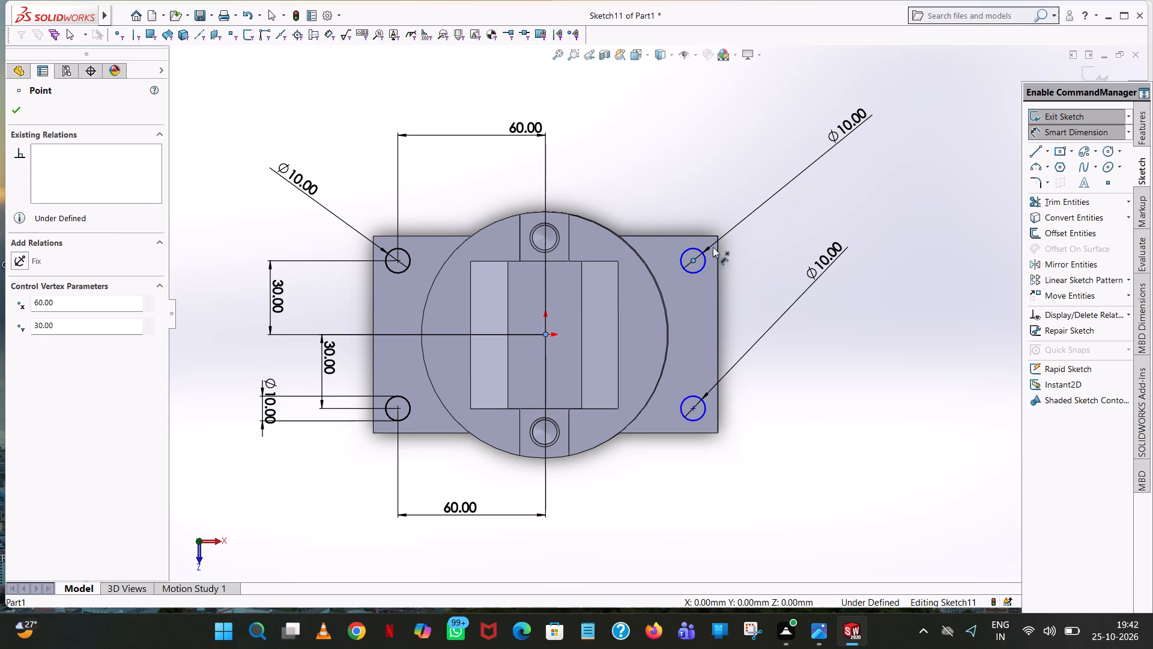
pyautogui.click(674, 157)
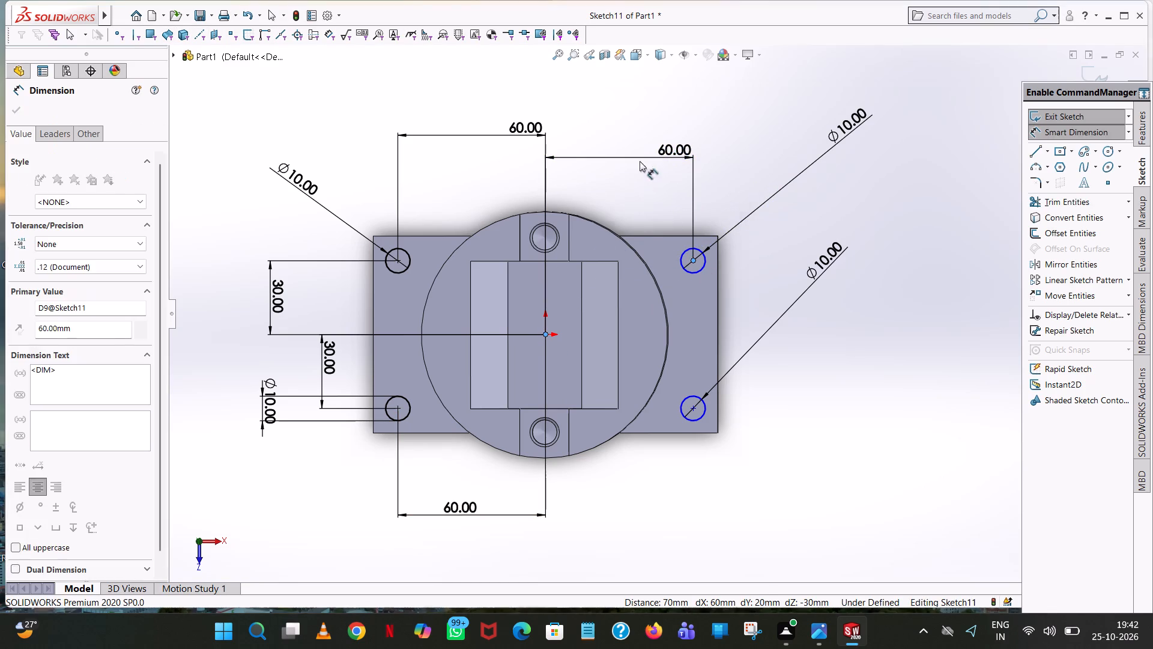
pyautogui.click(619, 139)
pyautogui.click(784, 93)
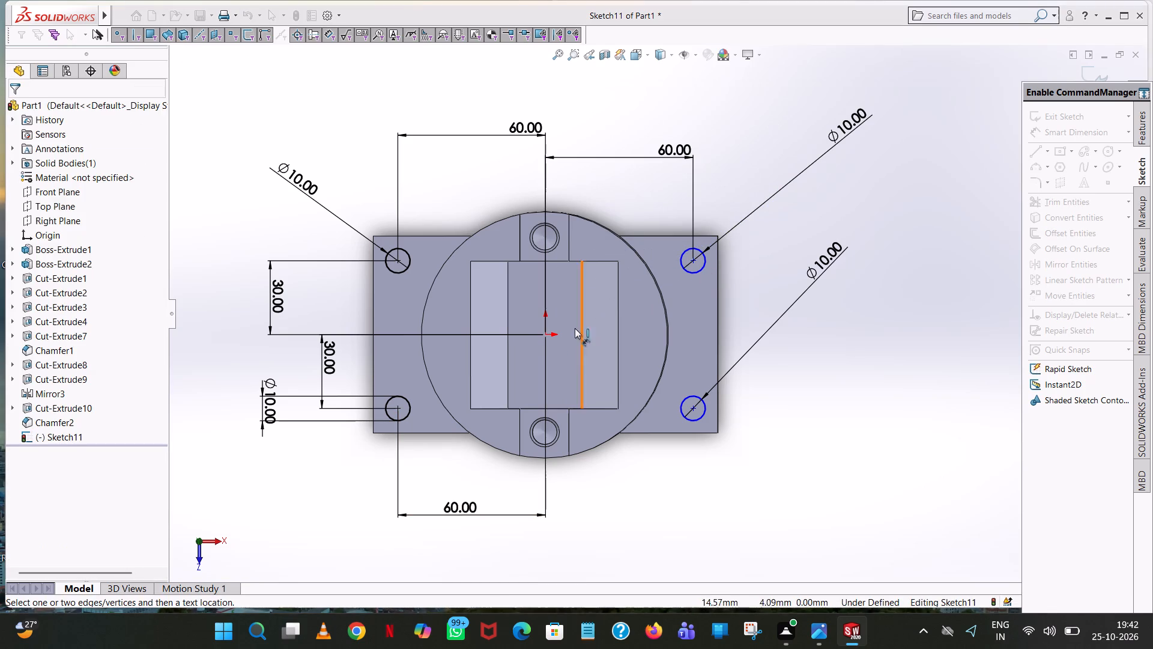
pyautogui.click(543, 331)
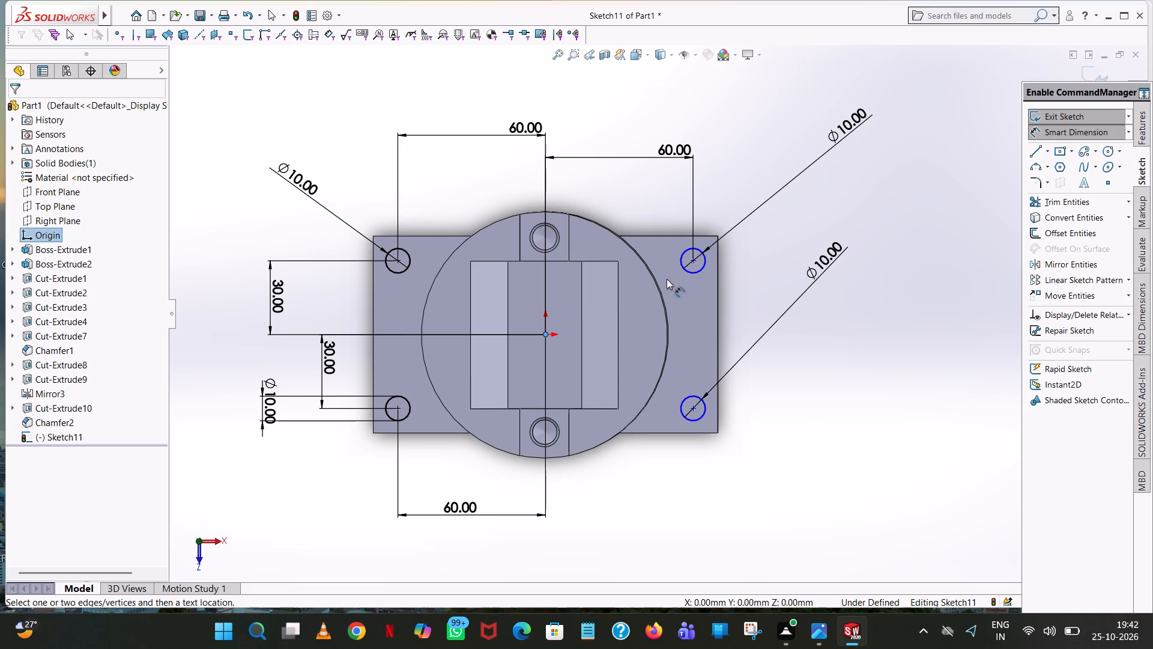
pyautogui.click(692, 262)
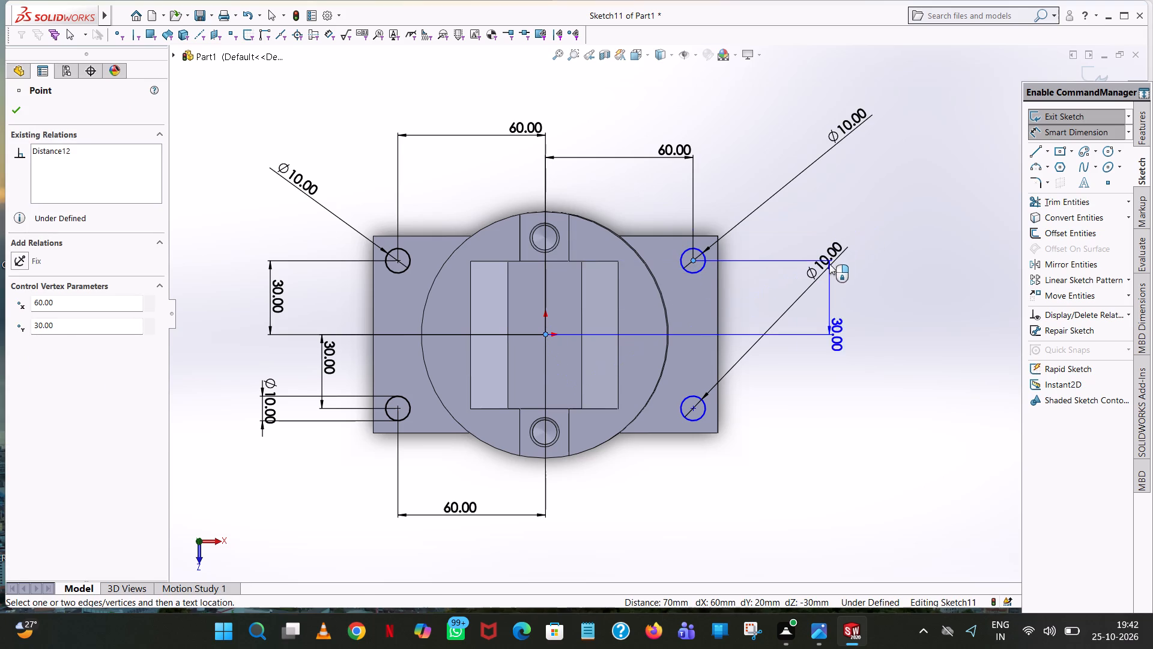
pyautogui.click(874, 264)
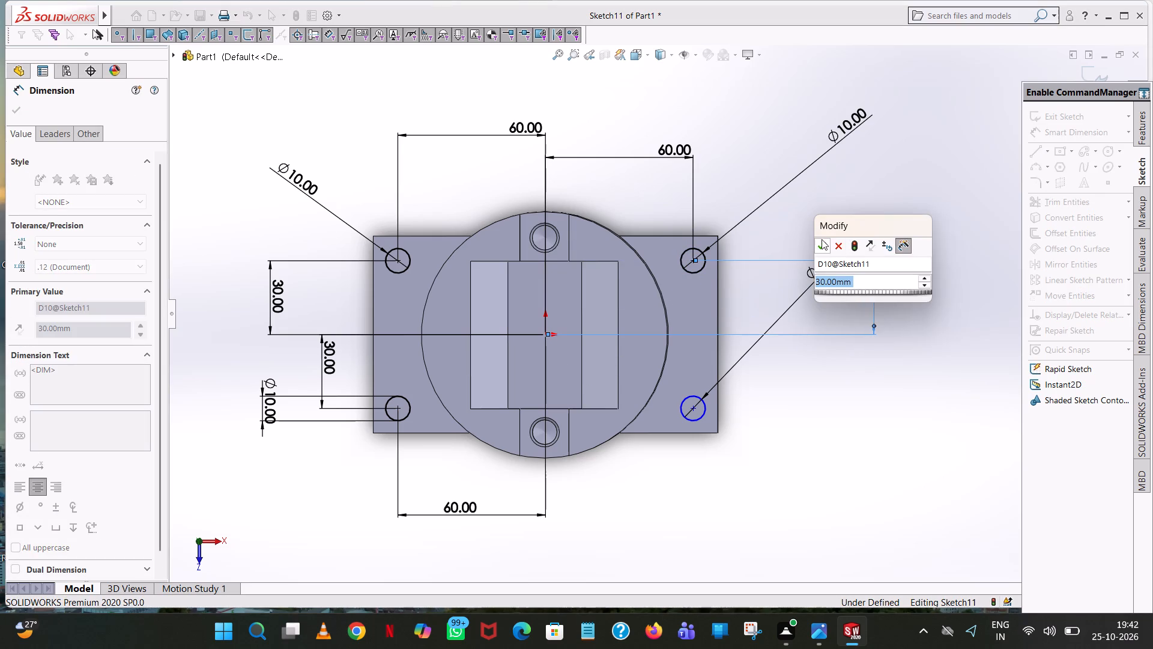
pyautogui.click(817, 246)
pyautogui.click(868, 172)
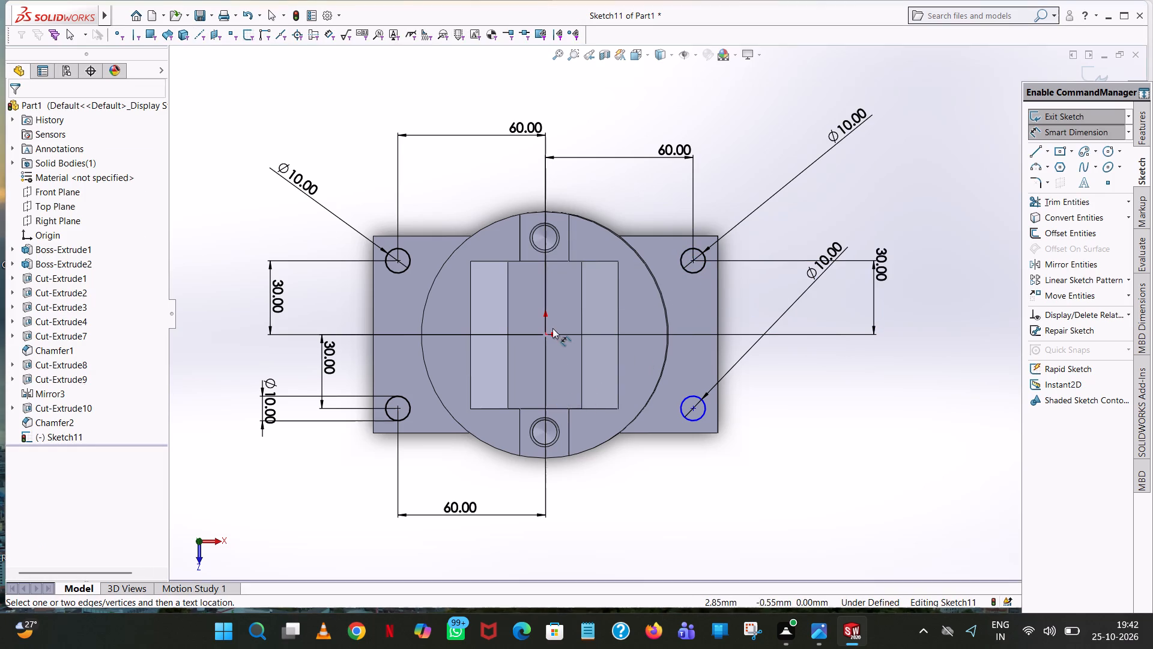
# Dimension the vertical and horizontal distances from the origin to the centre of the circle in the base's +X, +Z corner.
pyautogui.click(545, 335)
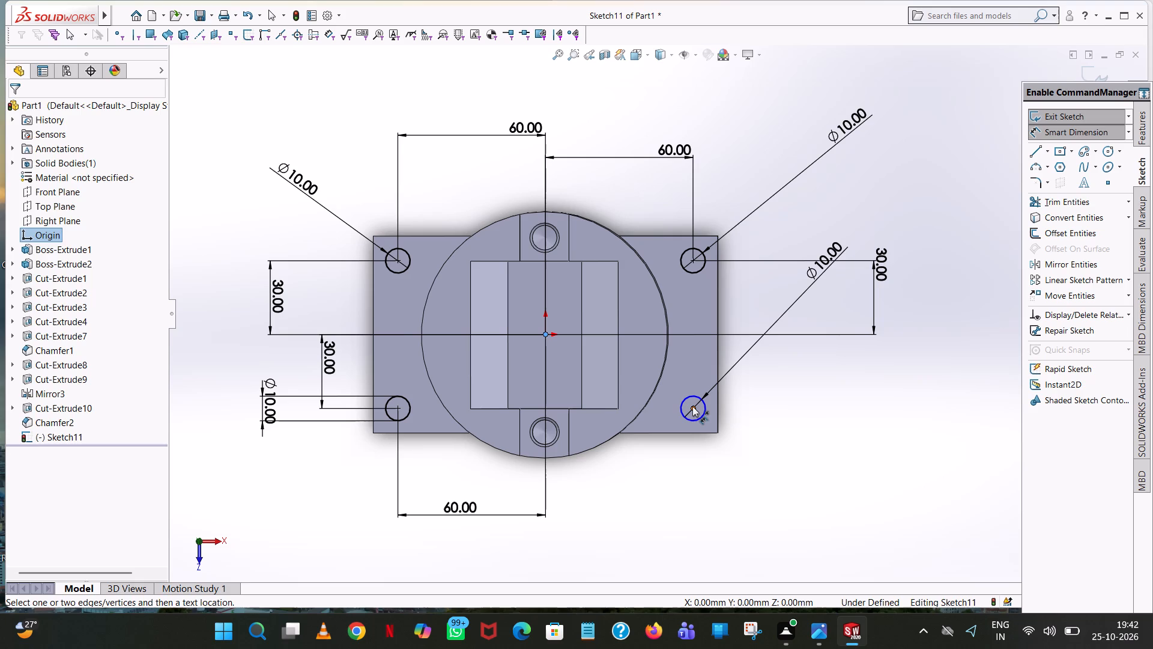
pyautogui.click(692, 406)
pyautogui.click(860, 402)
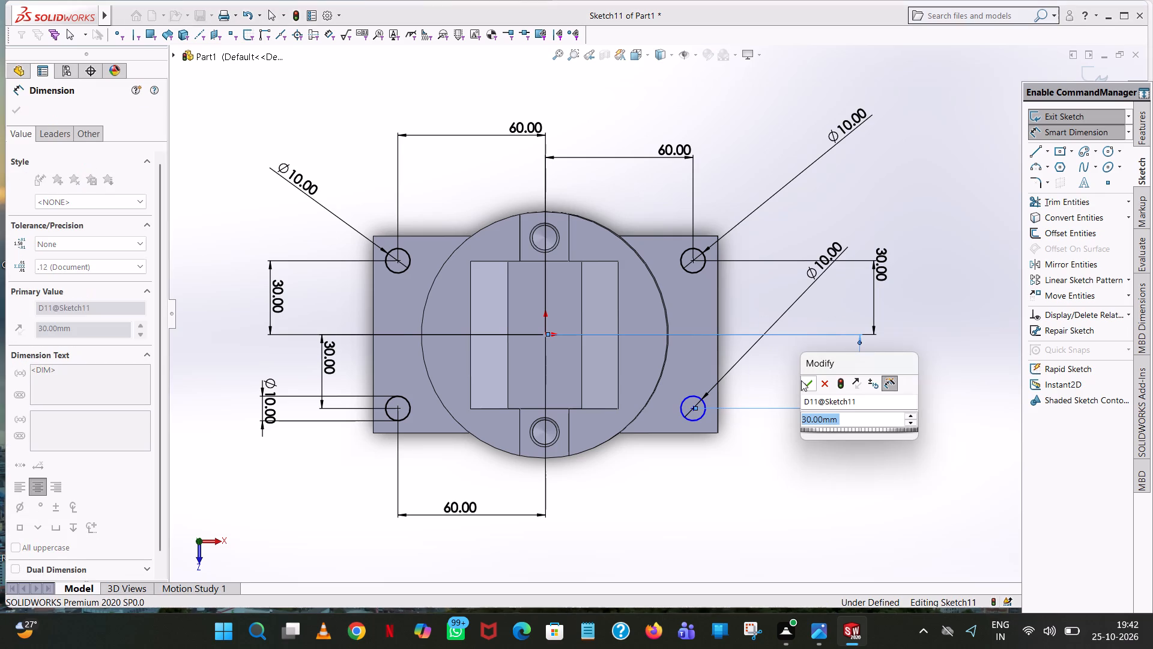
pyautogui.click(803, 384)
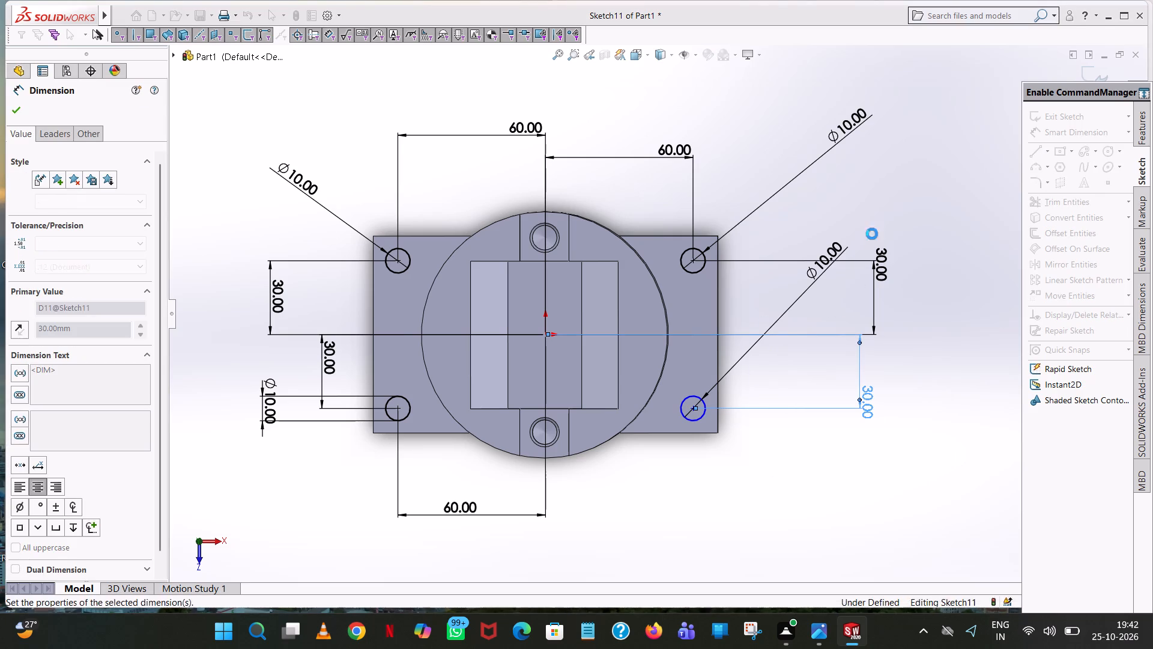
pyautogui.click(876, 219)
pyautogui.click(544, 335)
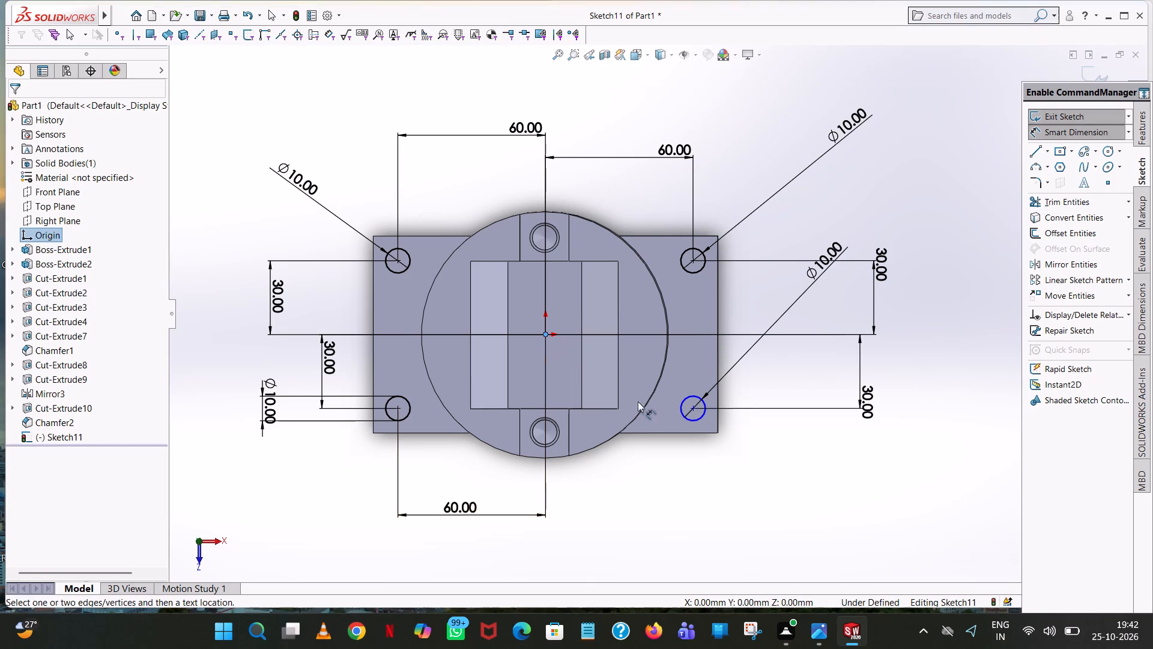
pyautogui.click(691, 407)
pyautogui.click(590, 521)
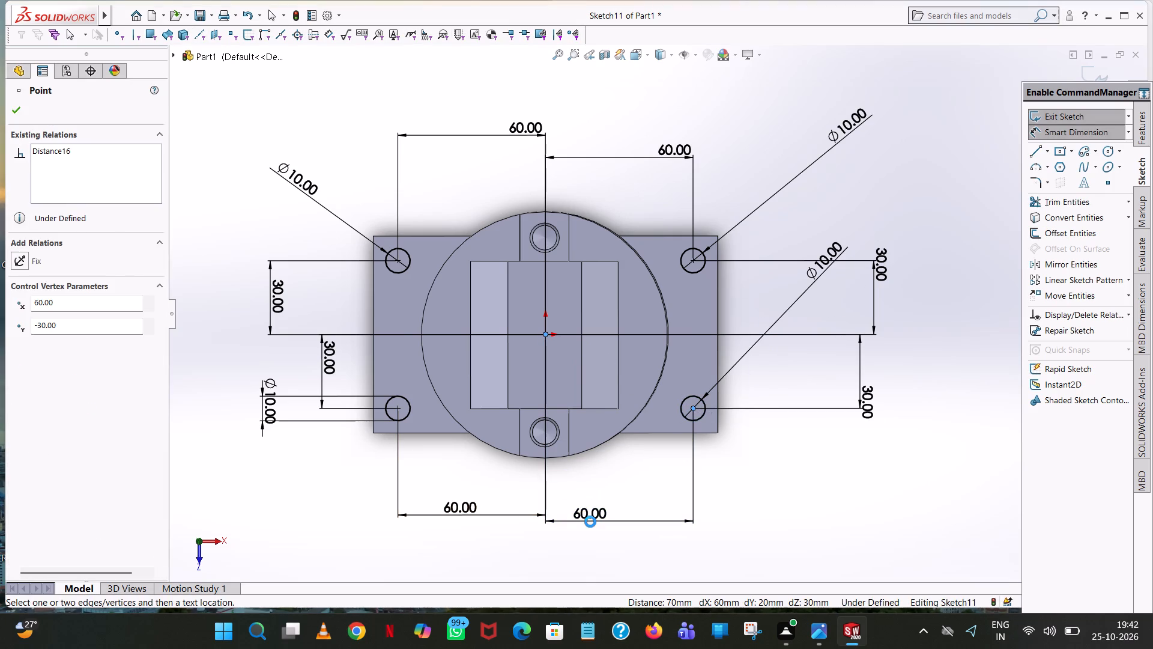
pyautogui.click(537, 501)
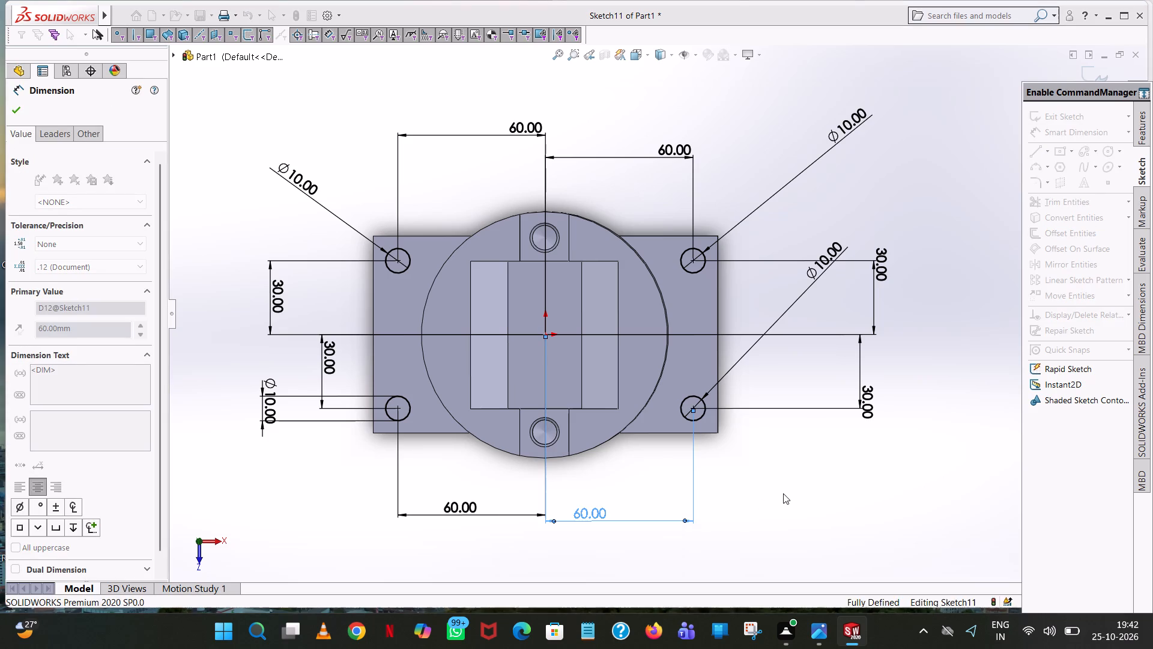
pyautogui.click(786, 493)
# Cut-extrude the four corner circles downward through the base with a blind depth of 38 mm.
pyautogui.moveTo(779, 482); pyautogui.dragTo(790, 290, button='middle')
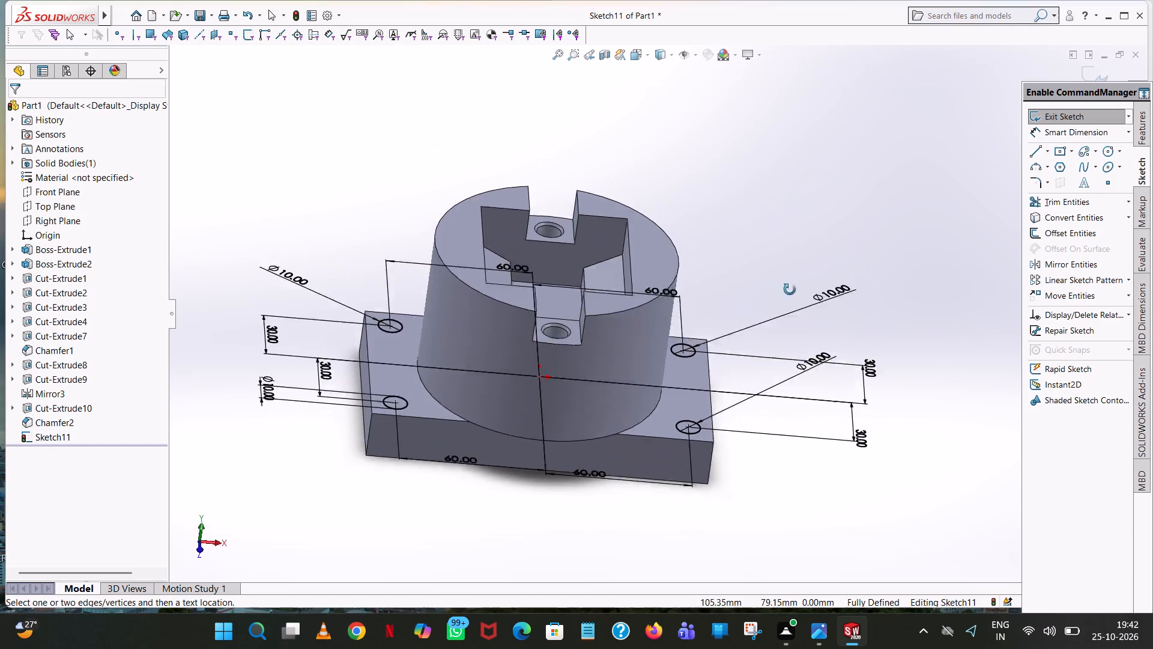
pyautogui.moveTo(790, 290); pyautogui.dragTo(792, 218, button='middle')
pyautogui.click(1130, 120)
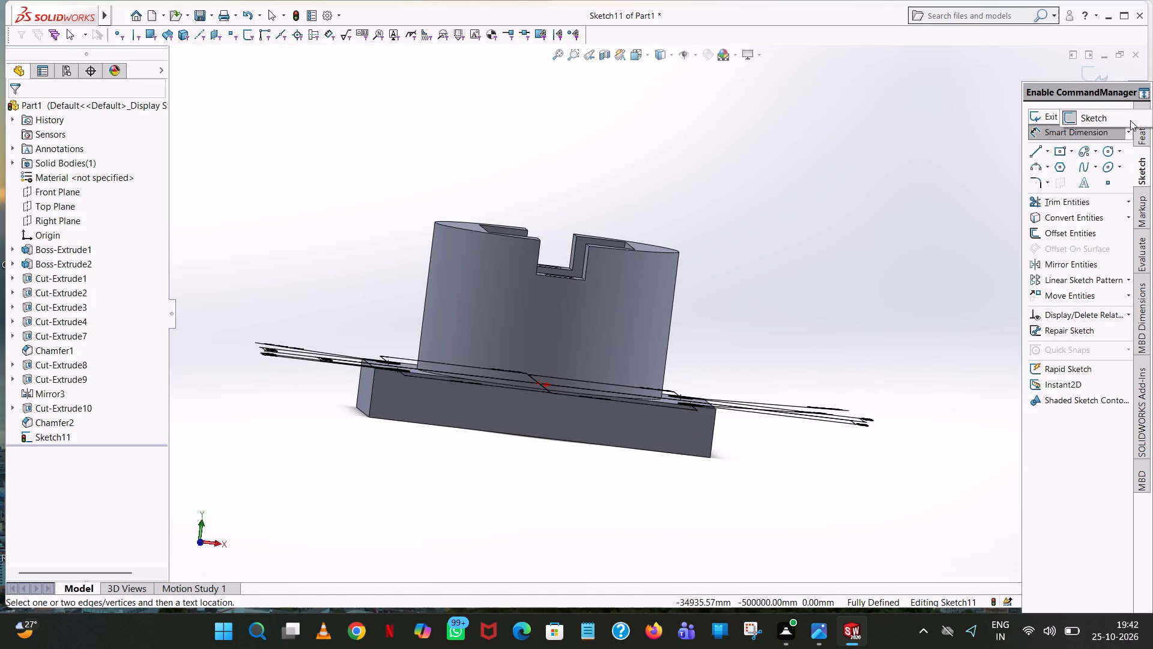
pyautogui.click(1145, 136)
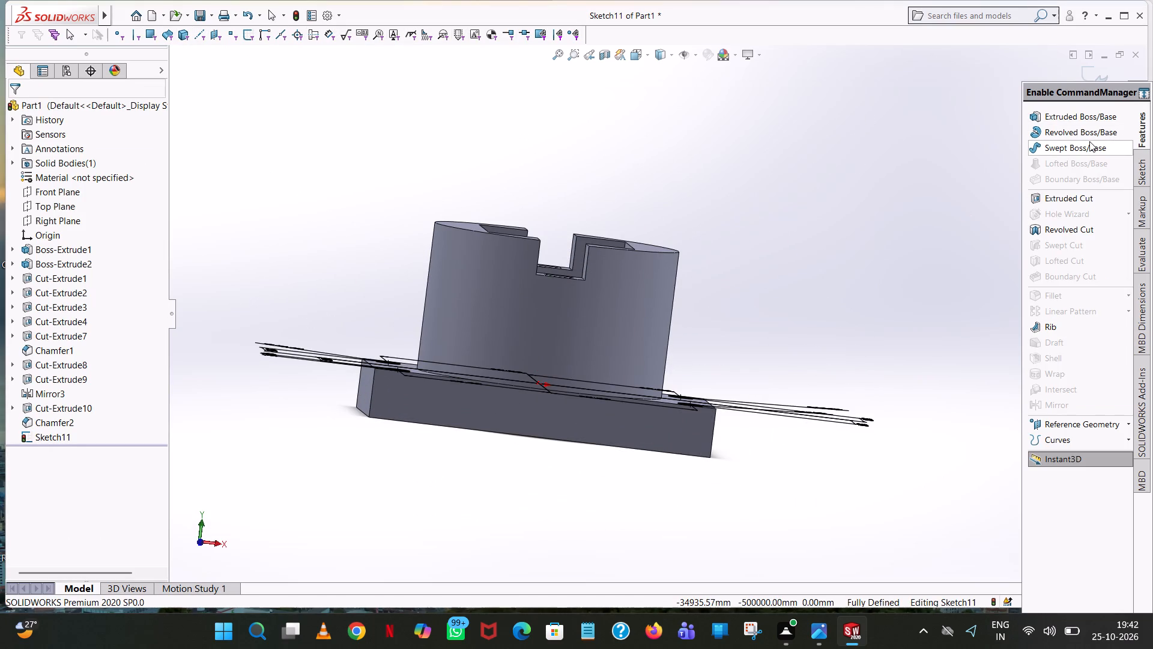
pyautogui.click(1076, 203)
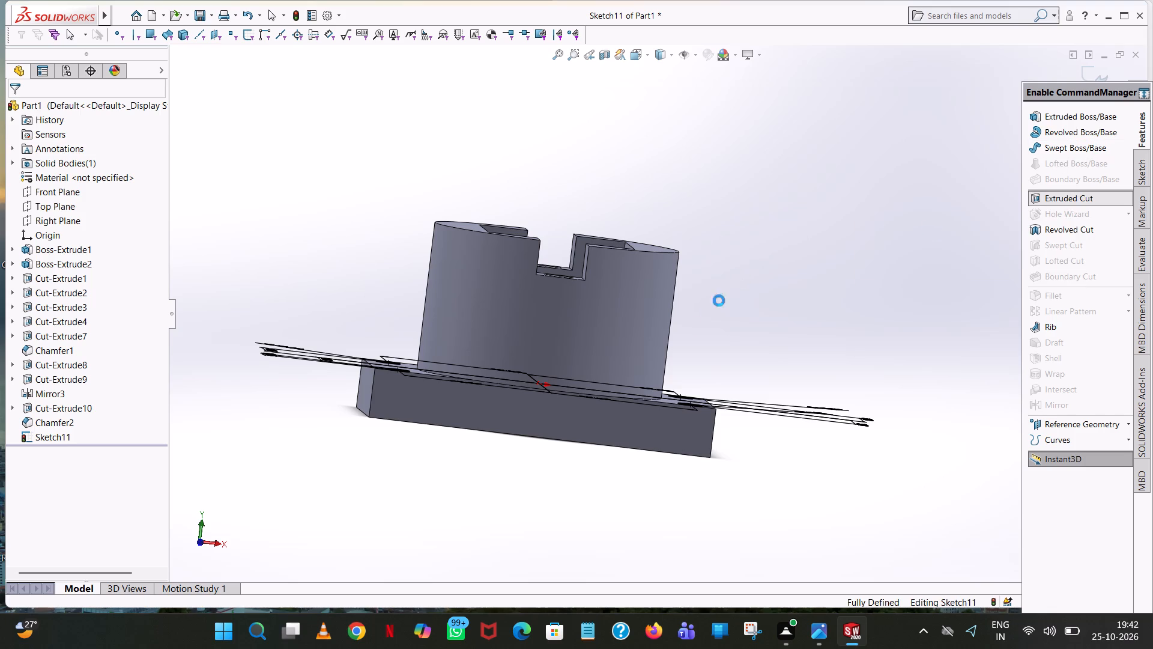
pyautogui.moveTo(536, 403); pyautogui.dragTo(524, 464)
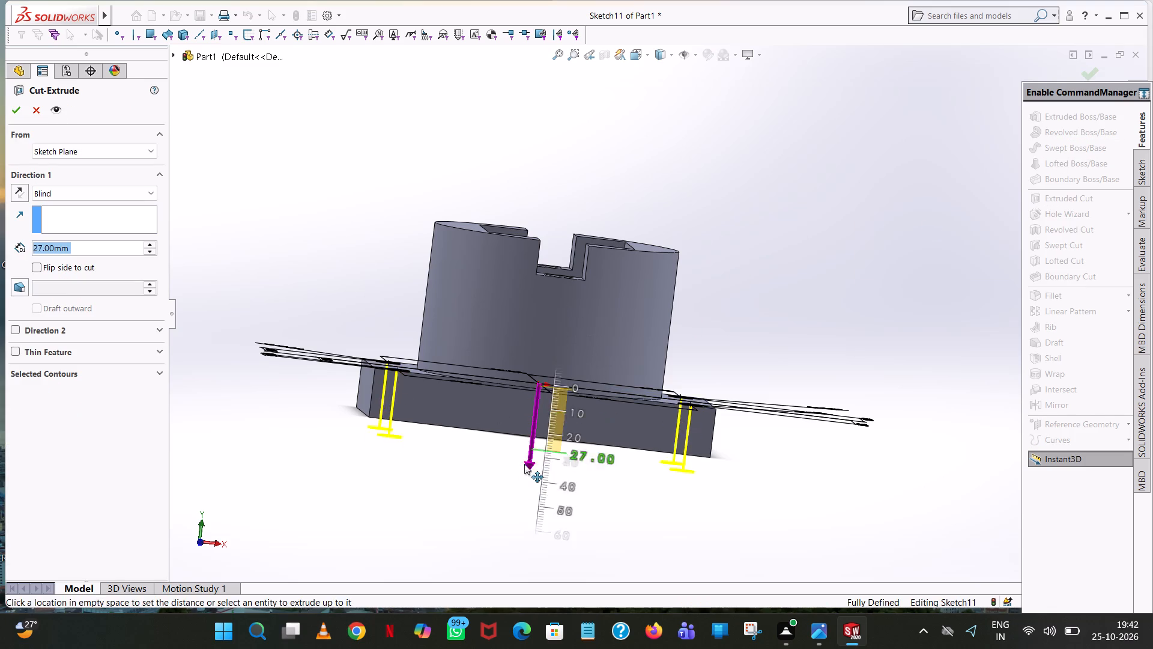
pyautogui.moveTo(524, 464); pyautogui.dragTo(523, 477)
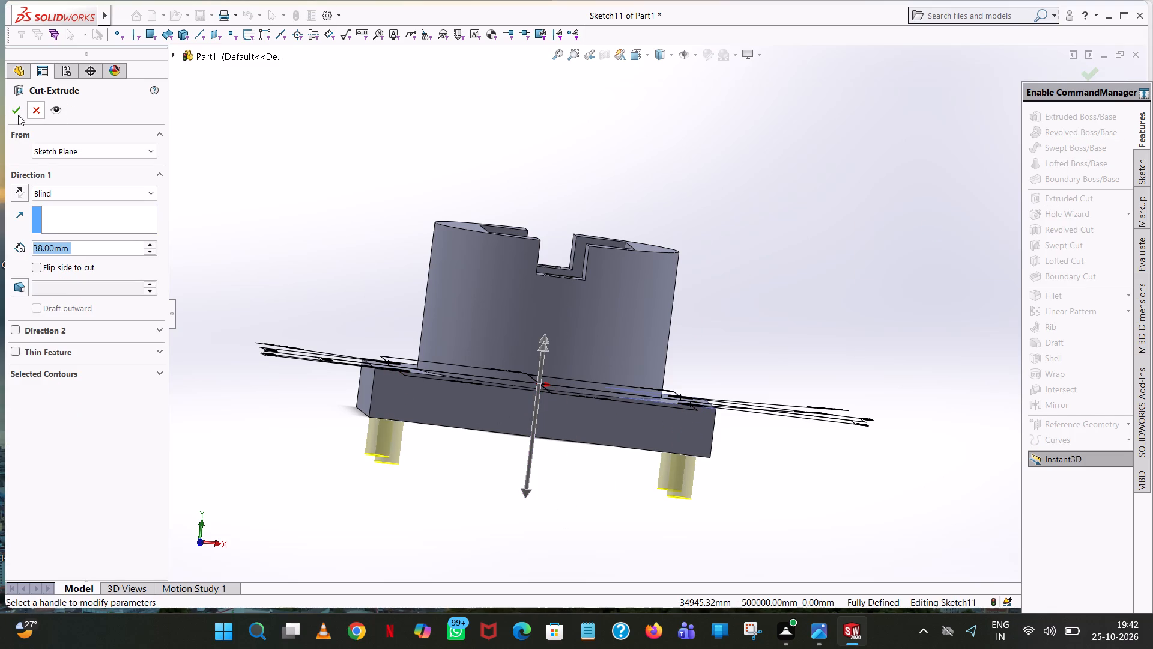
pyautogui.click(18, 115)
pyautogui.click(885, 306)
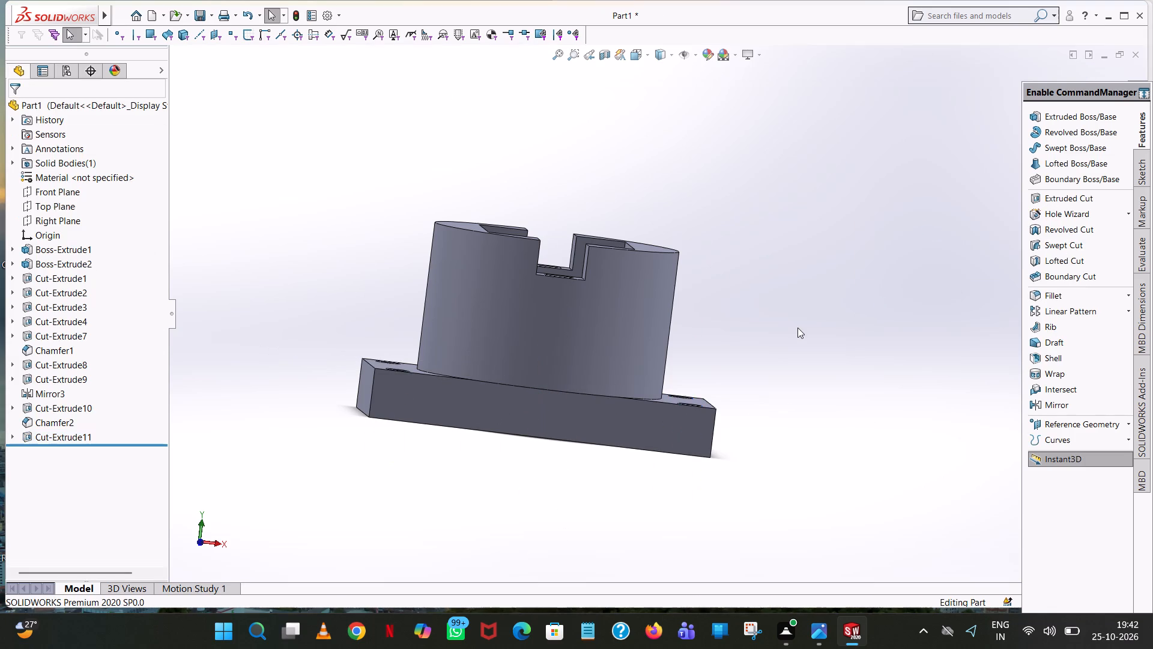
# Fillet the base's vertical edge at the +X, +Z corner with a 10 mm symmetric radius.
pyautogui.scroll(1, 797, 328)
pyautogui.scroll(-1, 797, 328)
pyautogui.moveTo(797, 328); pyautogui.dragTo(756, 583, button='middle')
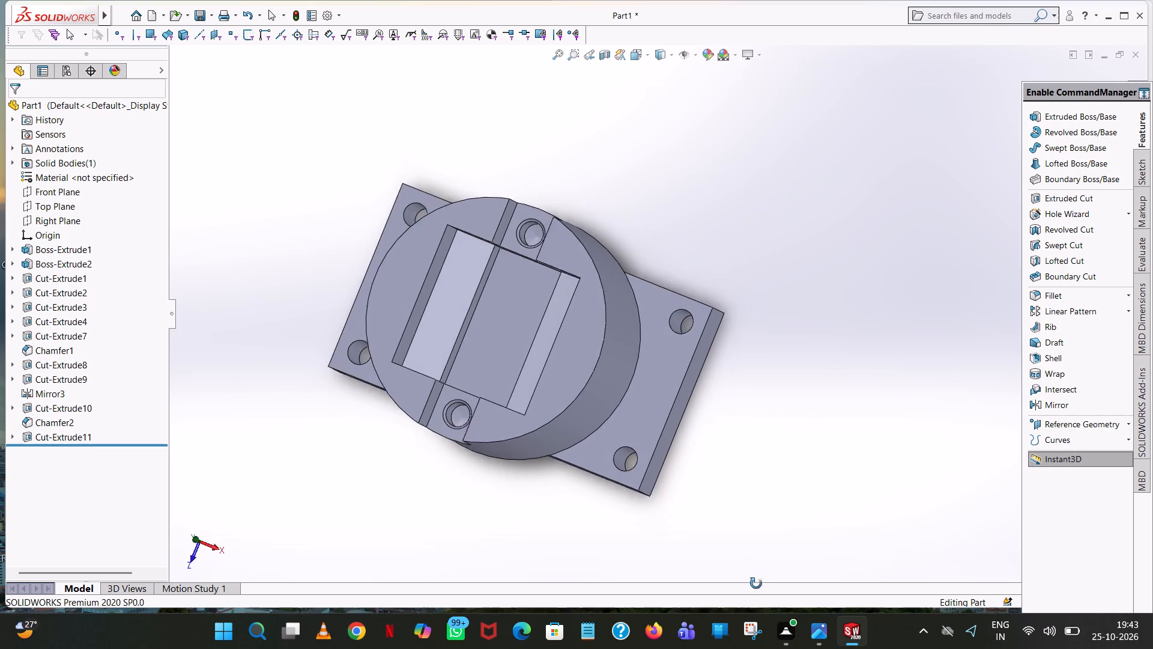
pyautogui.moveTo(756, 583); pyautogui.dragTo(775, 324, button='middle')
pyautogui.scroll(1, 776, 324)
pyautogui.click(1052, 299)
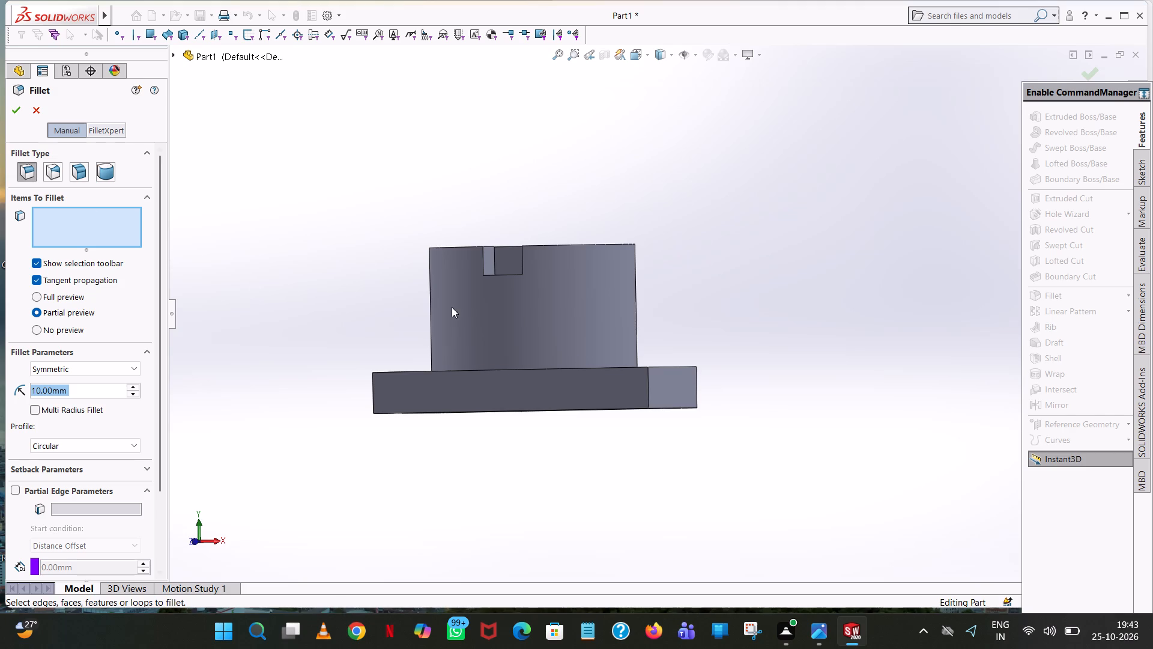
pyautogui.moveTo(564, 335); pyautogui.dragTo(544, 433, button='middle')
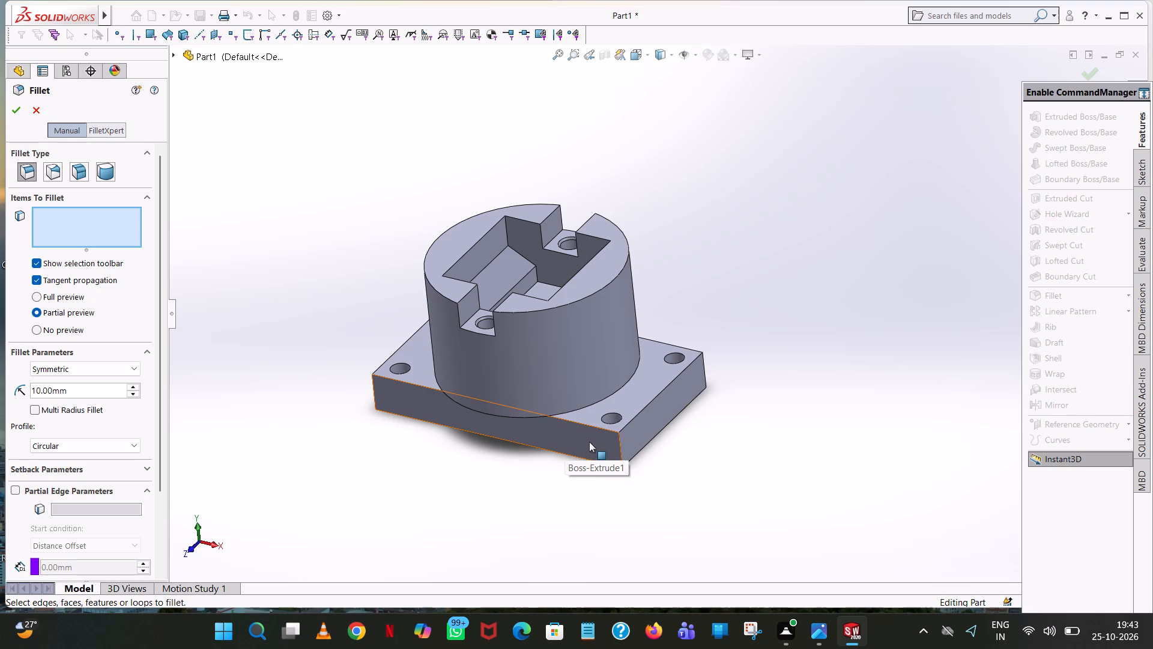
pyautogui.click(619, 440)
pyautogui.click(17, 112)
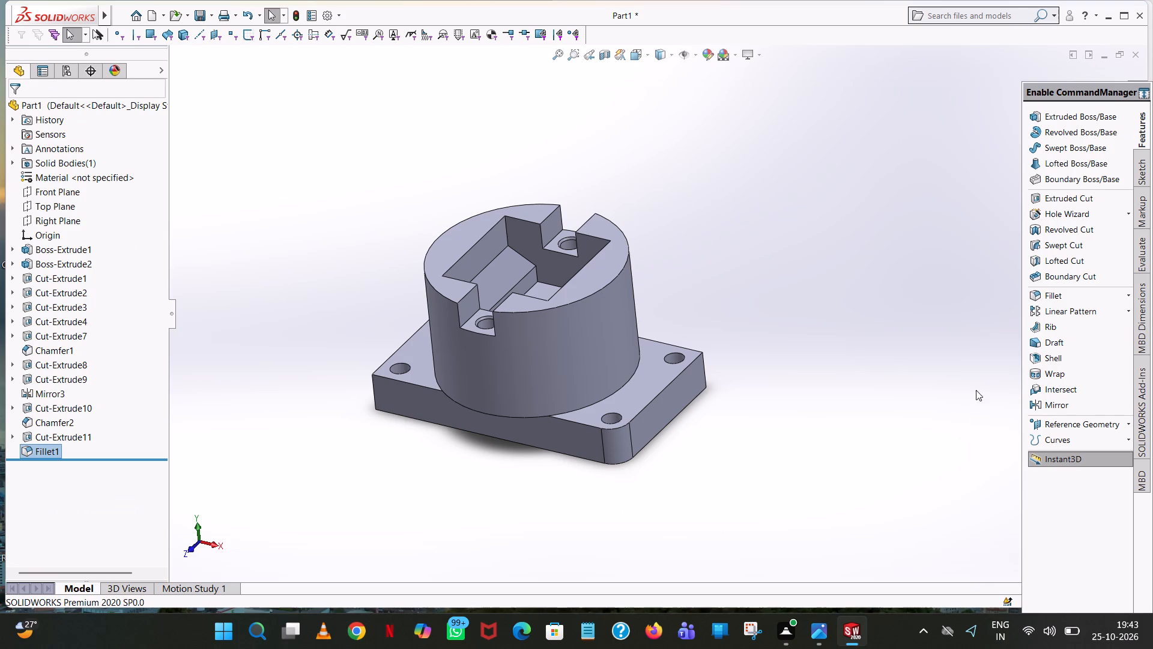
# Fillet the base's vertical edge at the +X, -Z corner with a 10 mm symmetric radius.
pyautogui.click(1085, 299)
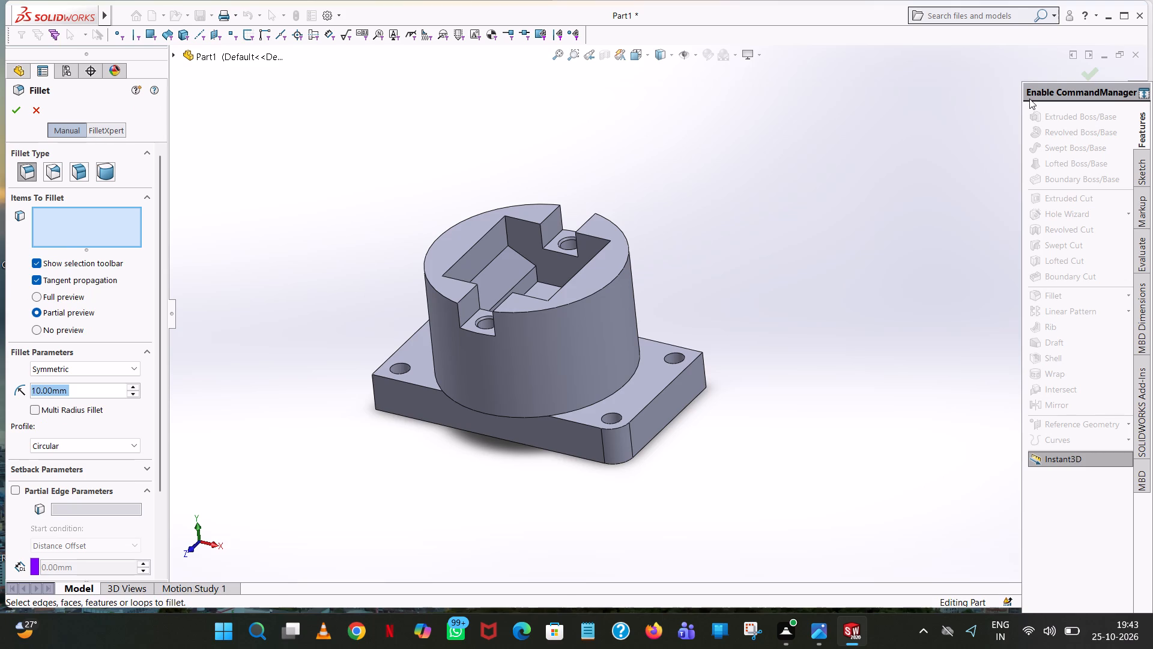
pyautogui.moveTo(731, 297); pyautogui.dragTo(576, 405, button='middle')
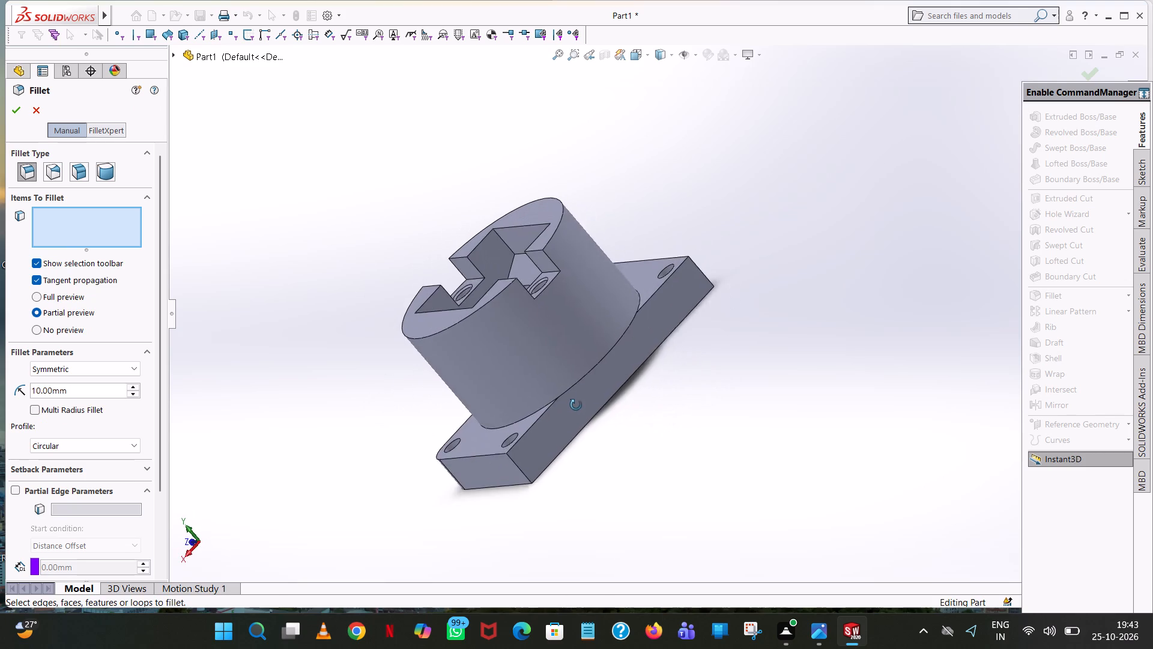
pyautogui.moveTo(576, 405); pyautogui.dragTo(576, 410, button='middle')
pyautogui.scroll(-4, 464, 504)
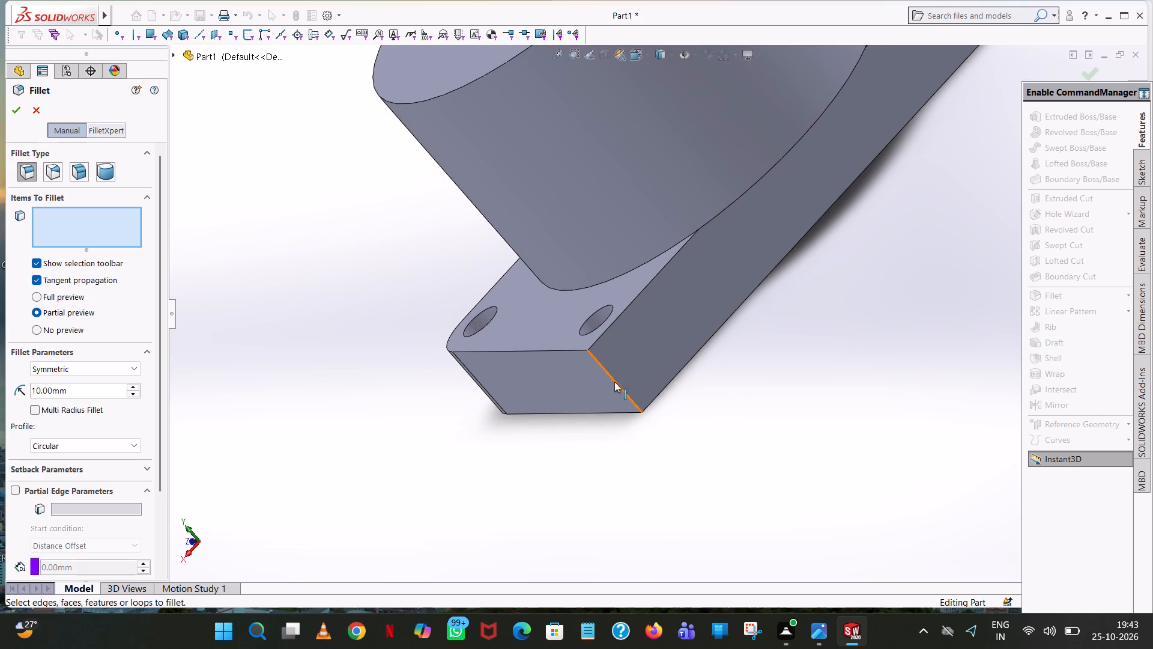
pyautogui.click(614, 381)
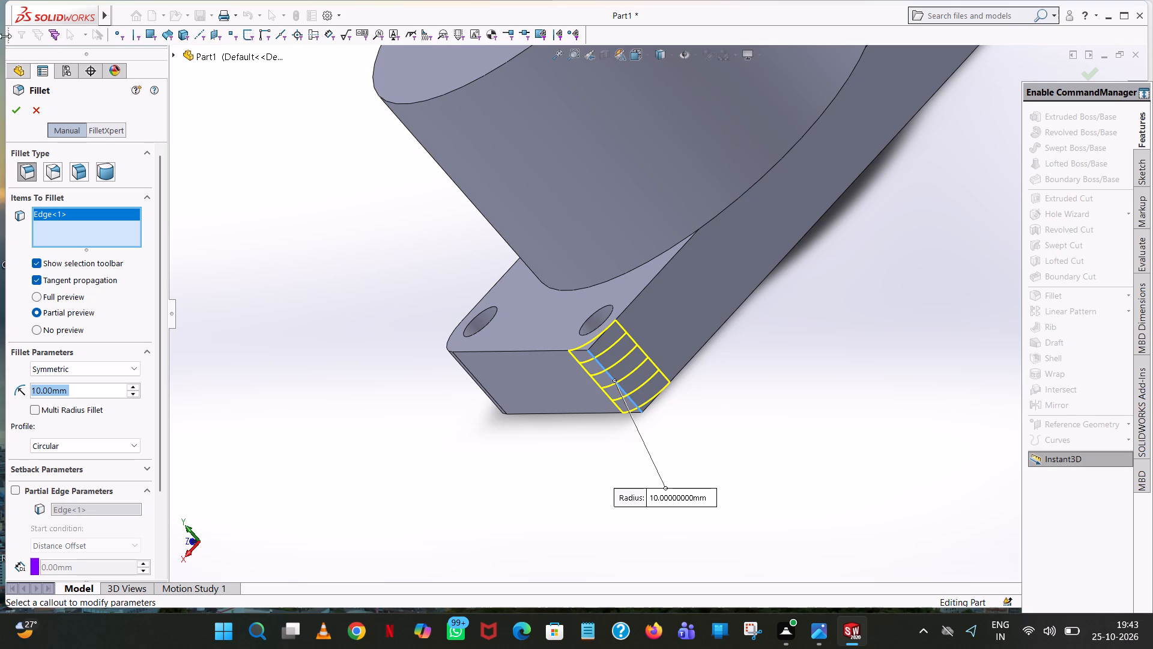
pyautogui.click(20, 114)
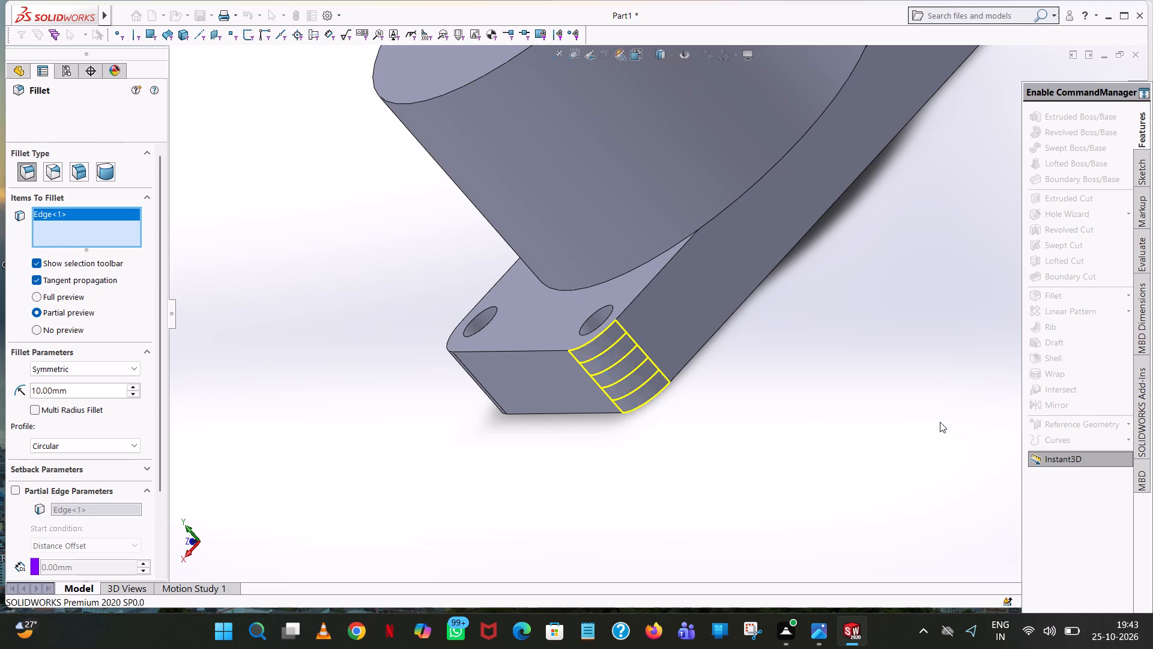
# Fillet the base's vertical edge at the -X, -Z corner with a 10 mm symmetric radius.
pyautogui.click(1076, 295)
pyautogui.scroll(7, 794, 314)
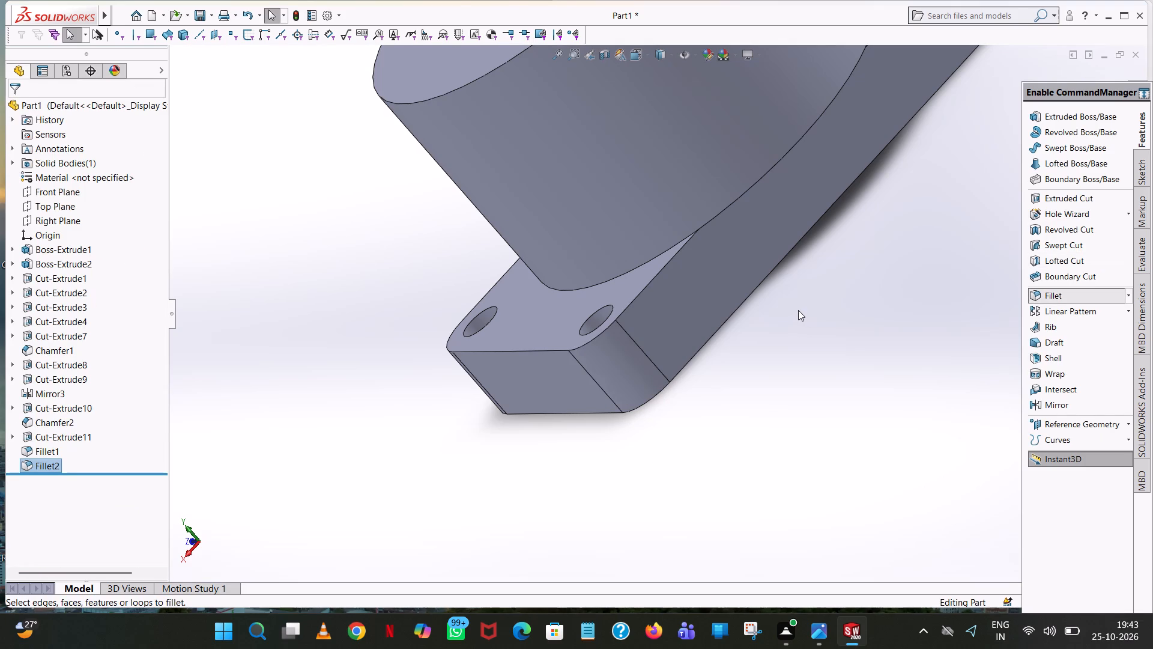
pyautogui.scroll(7, 802, 307)
pyautogui.moveTo(811, 197); pyautogui.dragTo(791, 349, button='middle')
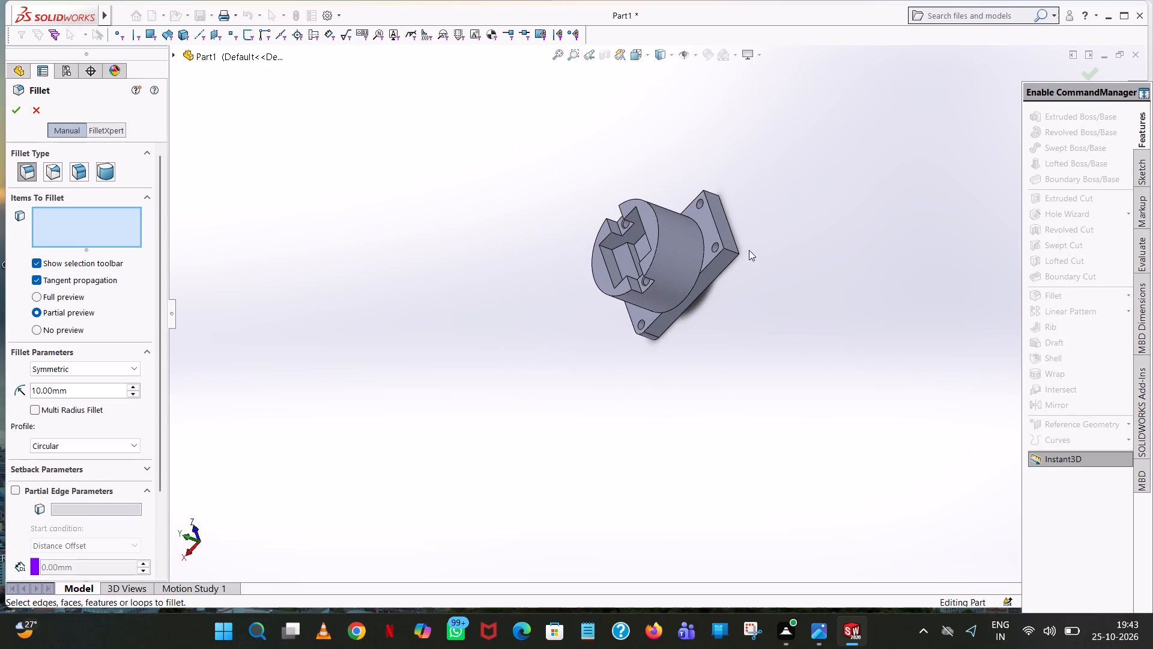
pyautogui.scroll(-7, 749, 250)
pyautogui.click(611, 289)
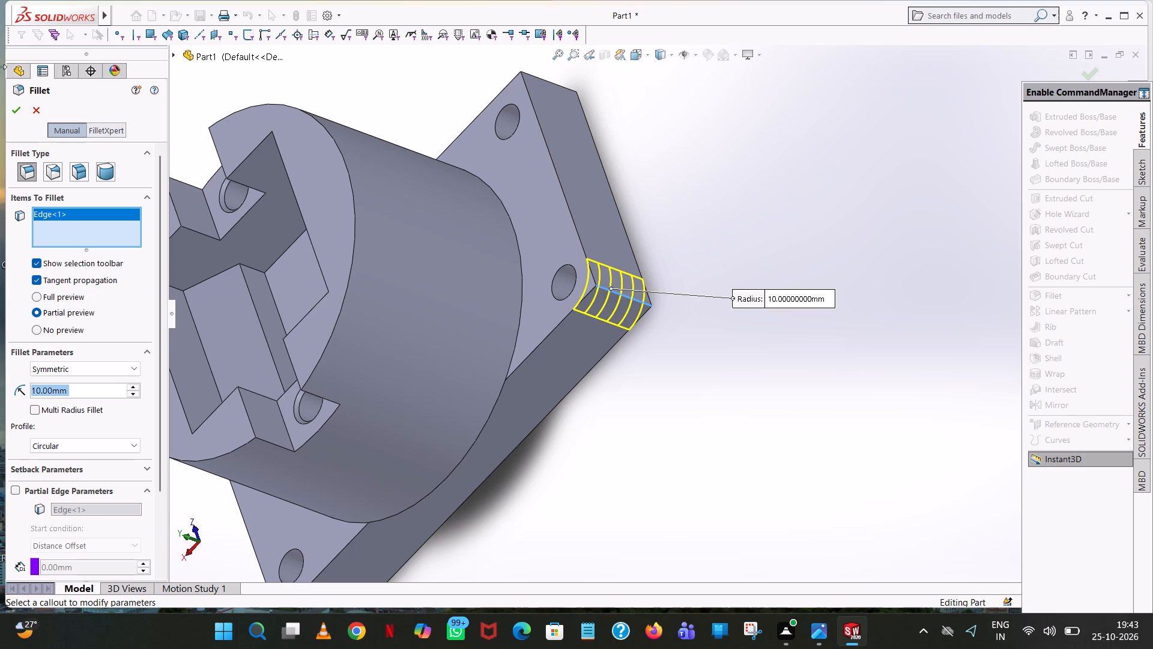
pyautogui.click(9, 105)
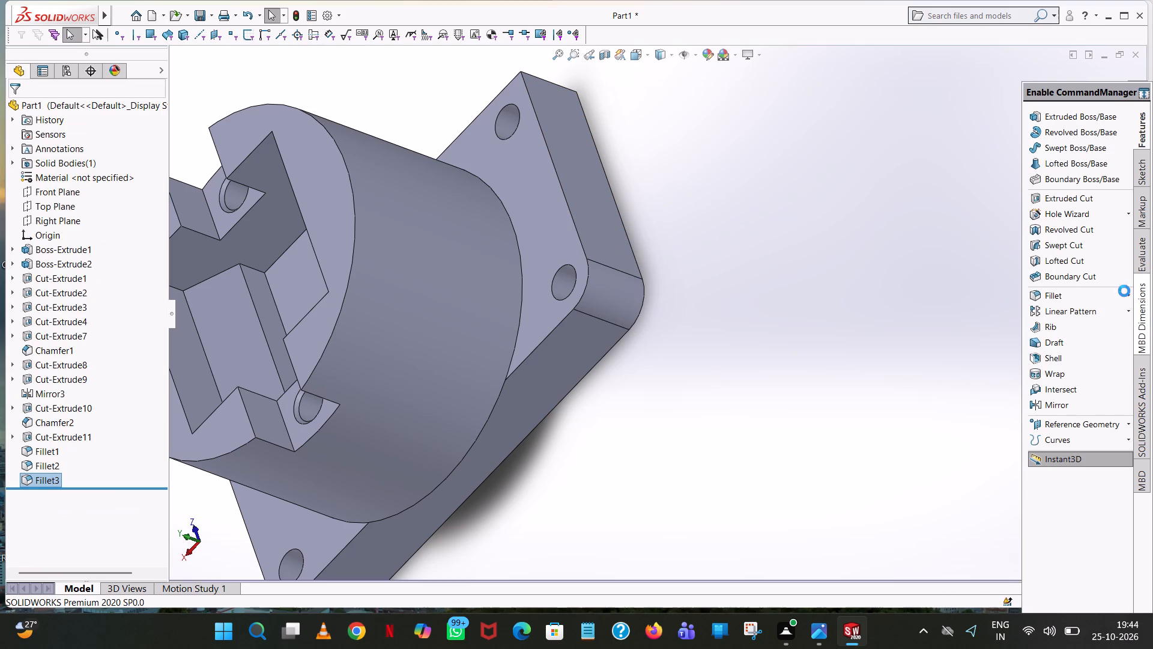
# Fillet the base's vertical edge at the -X, +Z corner with a 10 mm symmetric radius.
pyautogui.click(1083, 301)
pyautogui.scroll(1, 679, 159)
pyautogui.moveTo(680, 159); pyautogui.dragTo(755, 353, button='middle')
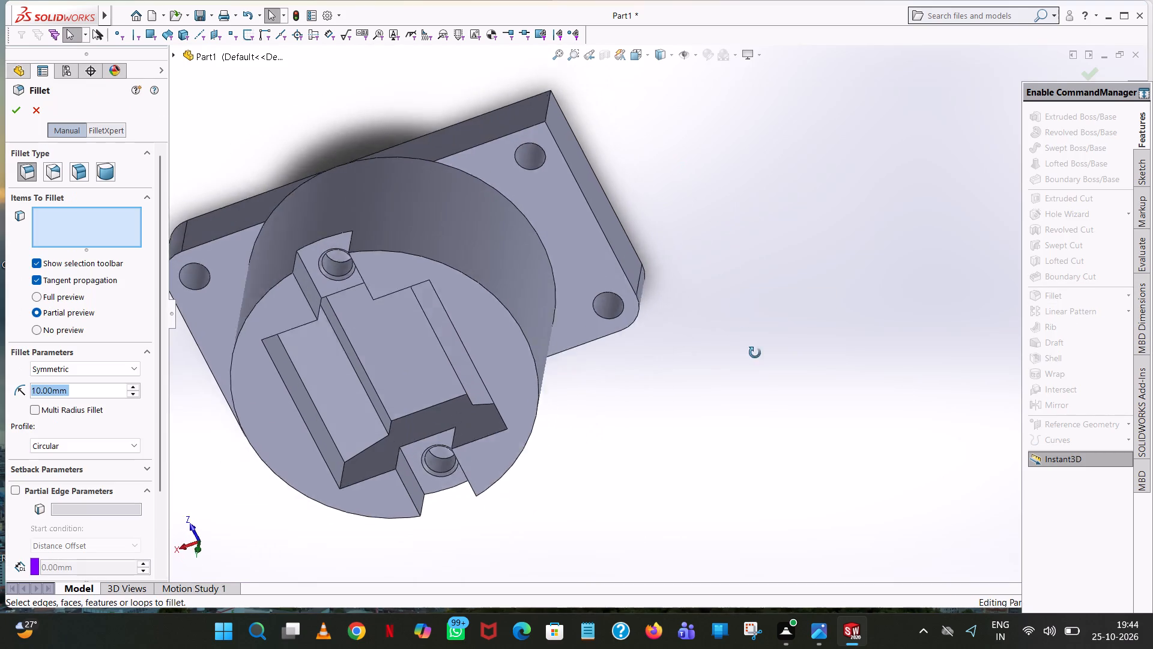
pyautogui.moveTo(755, 353); pyautogui.dragTo(758, 366, button='middle')
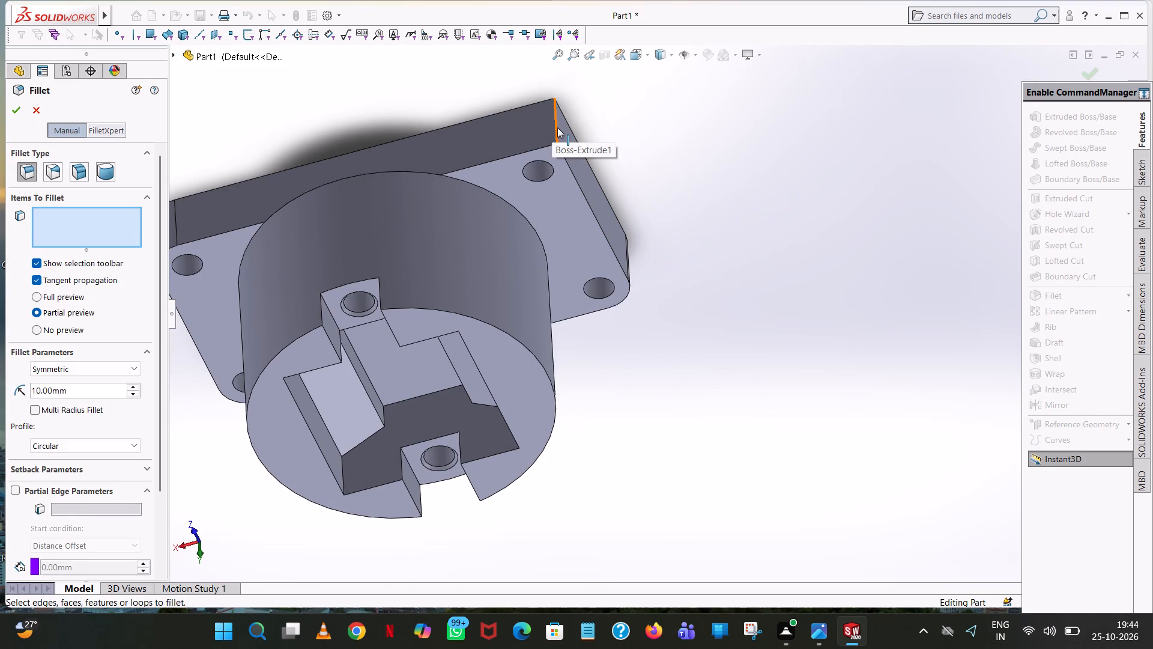
pyautogui.click(557, 127)
pyautogui.click(17, 114)
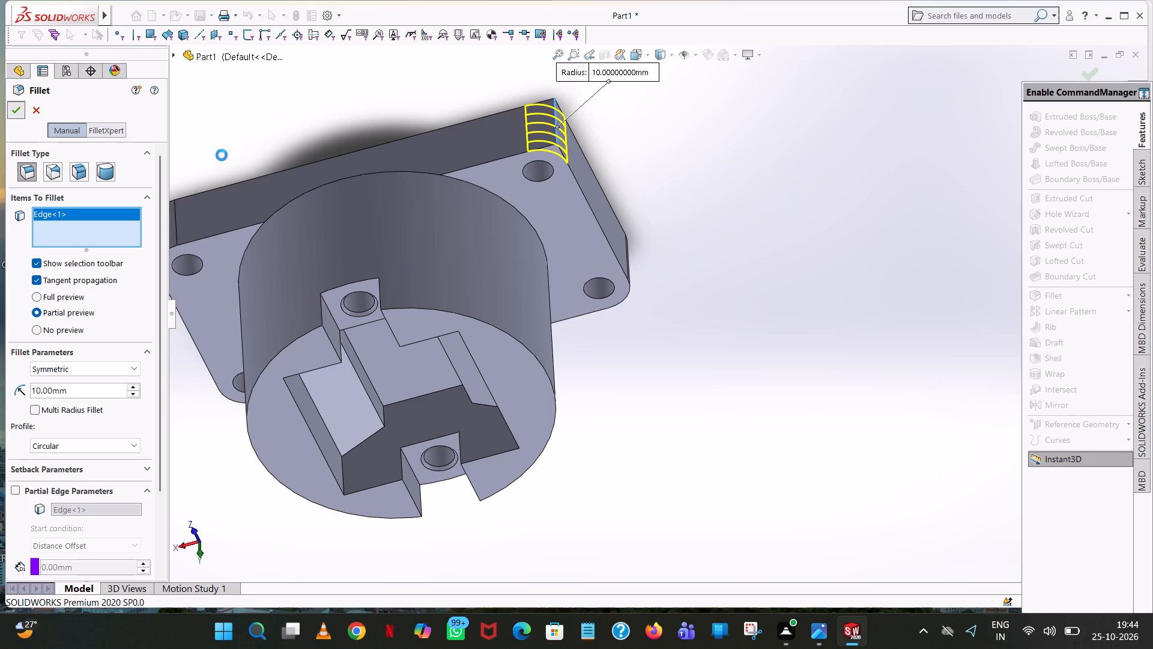
# Inspect the base's rounded corners and the slotted cylinder from several sides.
pyautogui.scroll(-1, 657, 252)
pyautogui.moveTo(666, 239); pyautogui.dragTo(697, 156, button='middle')
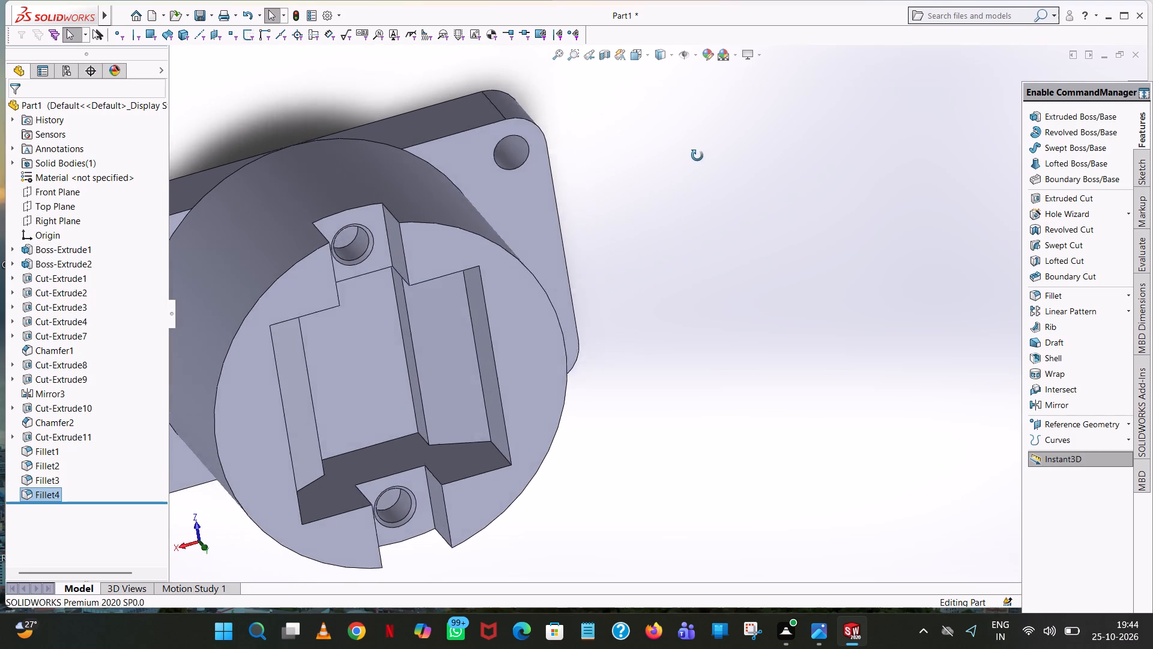
pyautogui.moveTo(697, 156); pyautogui.dragTo(705, 146, button='middle')
pyautogui.scroll(3, 702, 147)
pyautogui.moveTo(702, 147); pyautogui.dragTo(651, 69, button='middle')
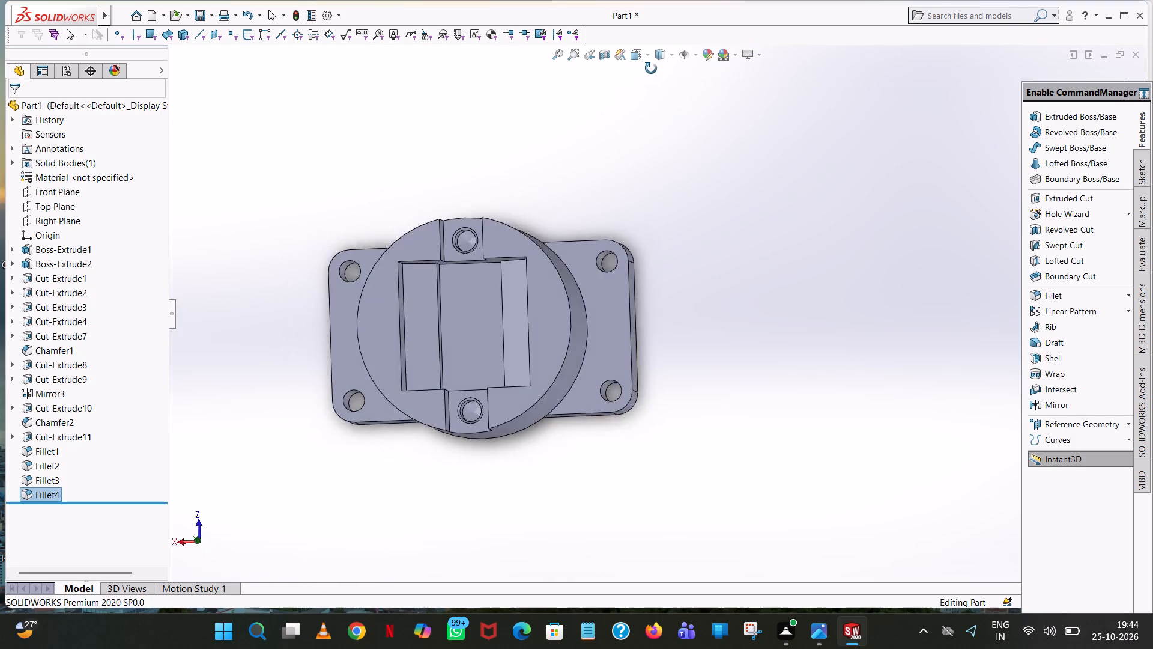
pyautogui.moveTo(651, 69); pyautogui.dragTo(693, 28, button='middle')
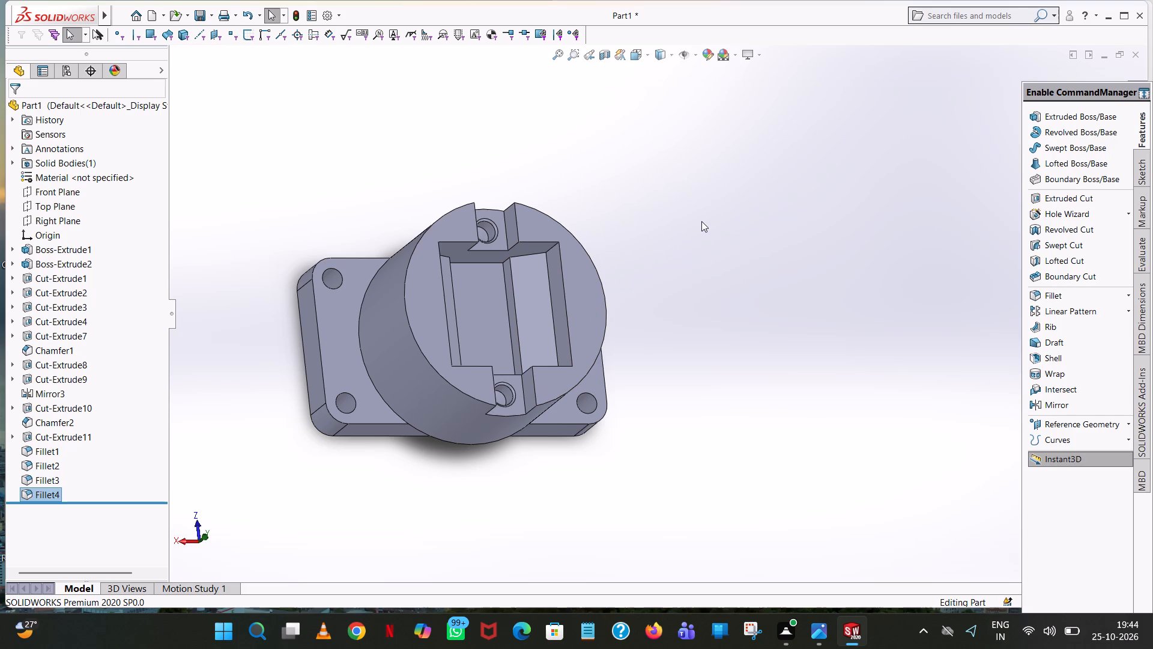
pyautogui.scroll(-2, 605, 378)
pyautogui.moveTo(610, 389); pyautogui.dragTo(607, 240, button='middle')
pyautogui.scroll(1, 608, 240)
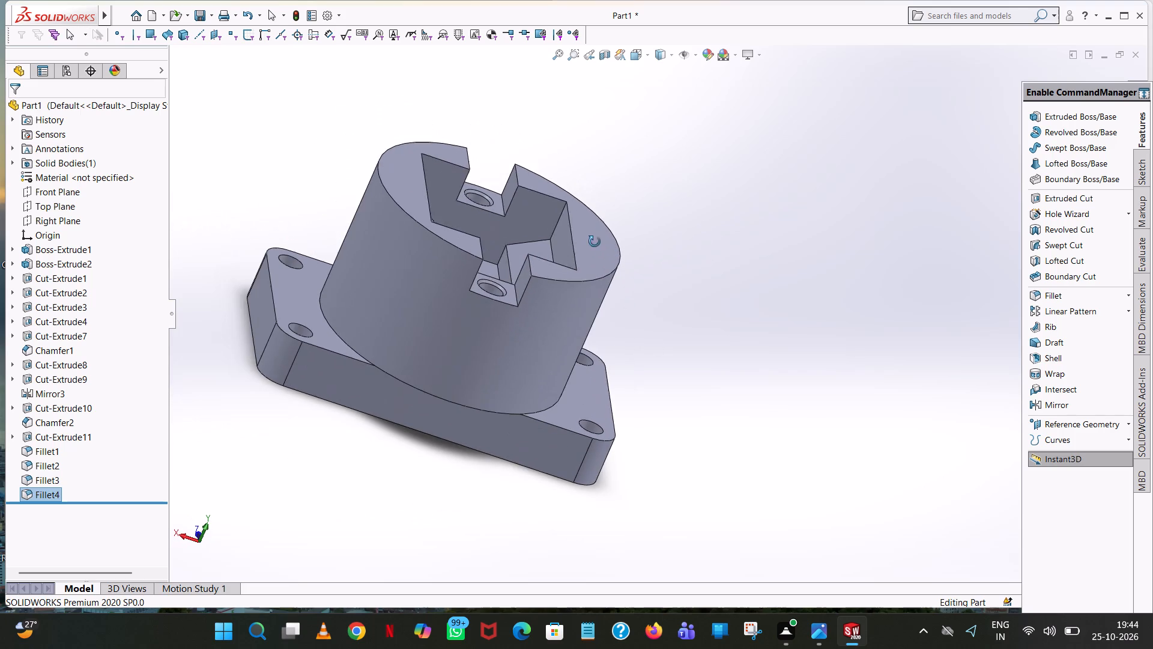
# Start a new sketch on the Front Plane, oriented normal to the plane.
pyautogui.click(61, 191)
pyautogui.scroll(1, 391, 116)
pyautogui.moveTo(391, 117); pyautogui.dragTo(412, 284, button='middle')
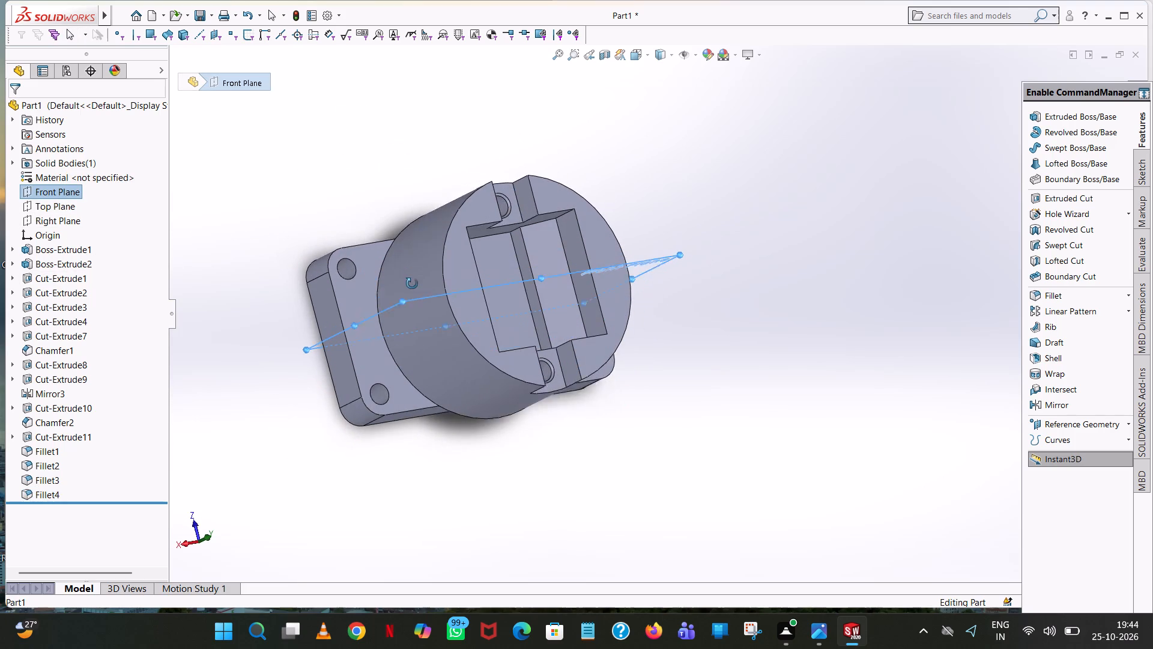
pyautogui.moveTo(412, 284); pyautogui.dragTo(412, 296, button='middle')
pyautogui.click(47, 192)
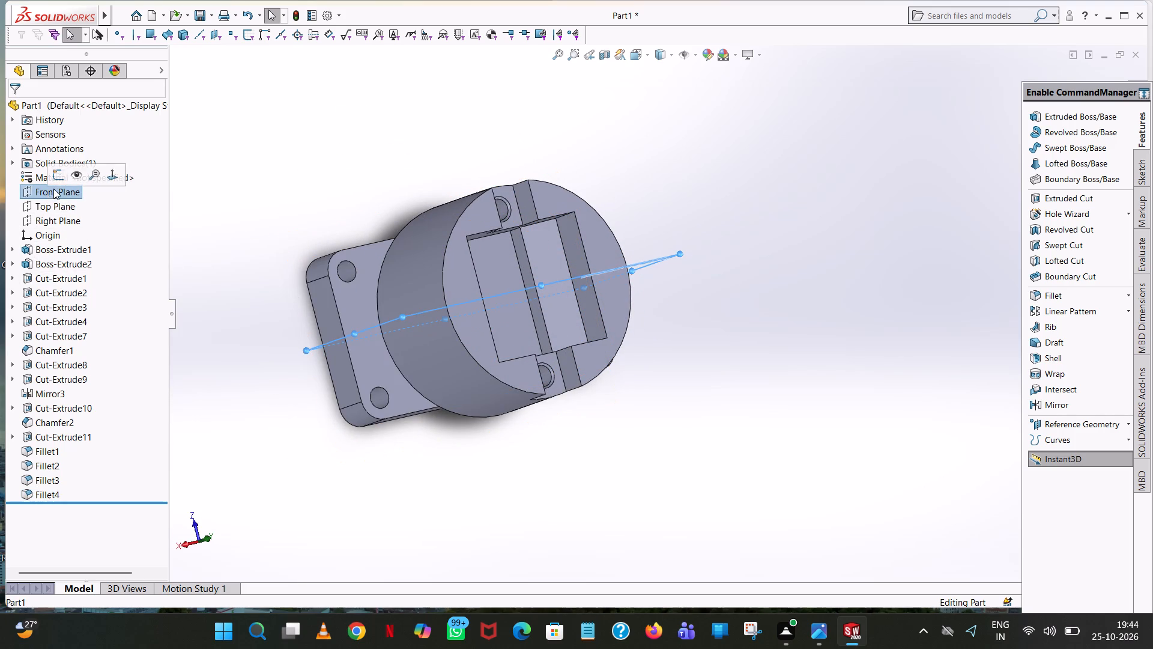
pyautogui.click(58, 174)
pyautogui.click(58, 196)
pyautogui.click(62, 177)
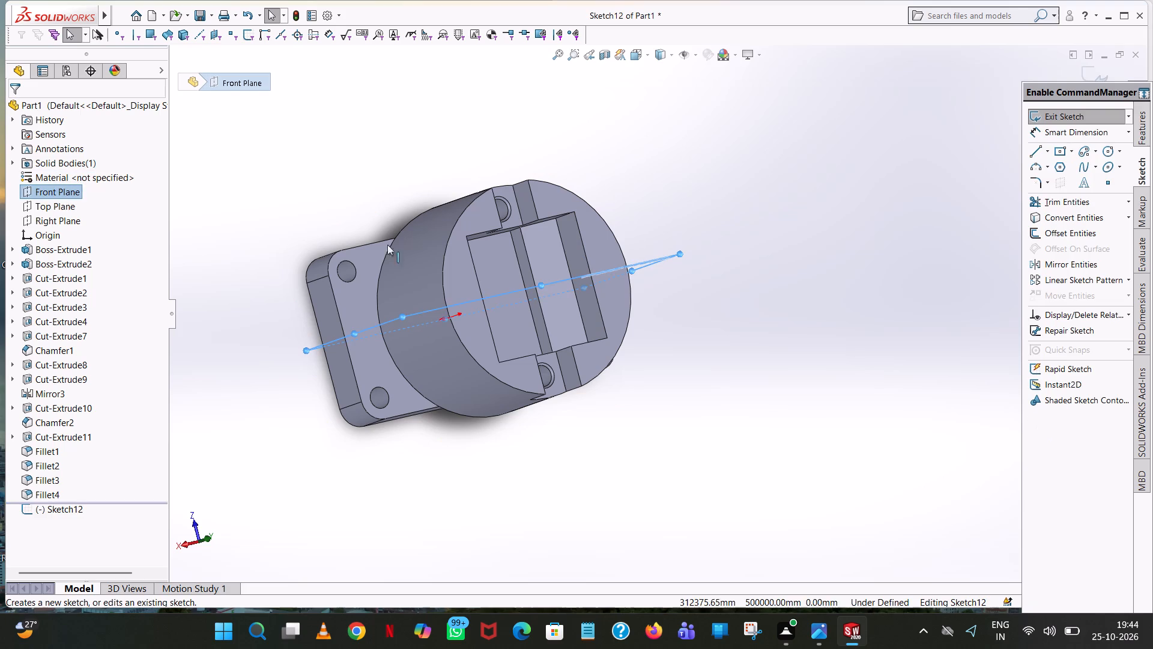
pyautogui.click(647, 53)
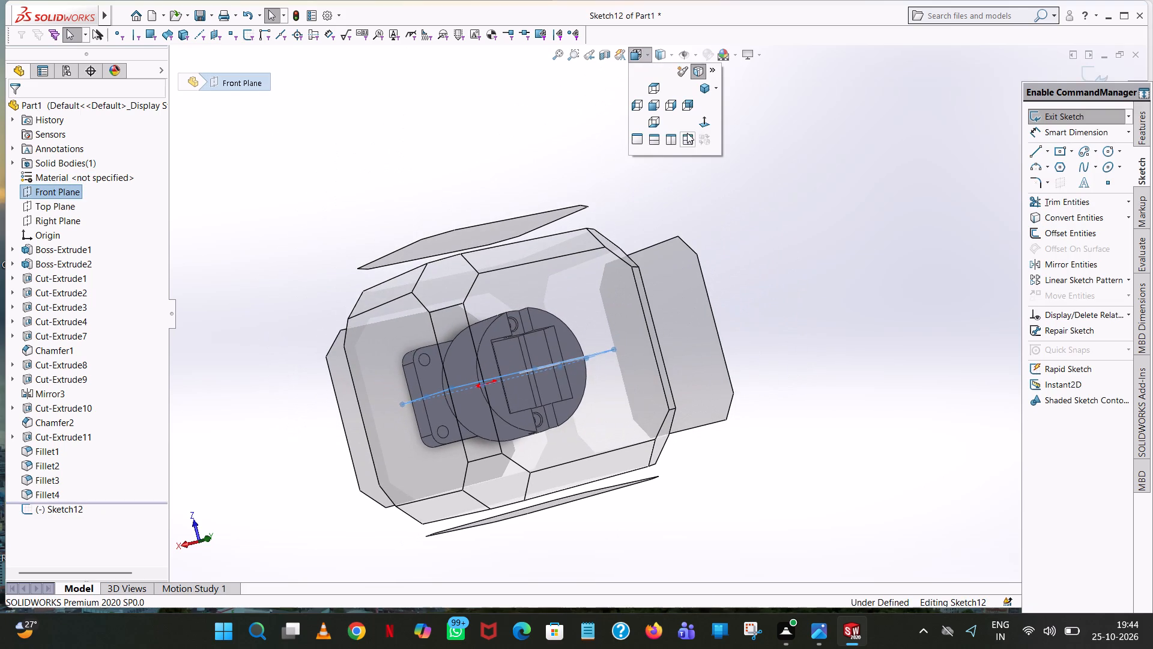
pyautogui.click(700, 126)
# Sketch a 25 mm vertical line down from the cylinder's top +X corner and a connected sloped line to the base's top +X corner.
pyautogui.click(1030, 154)
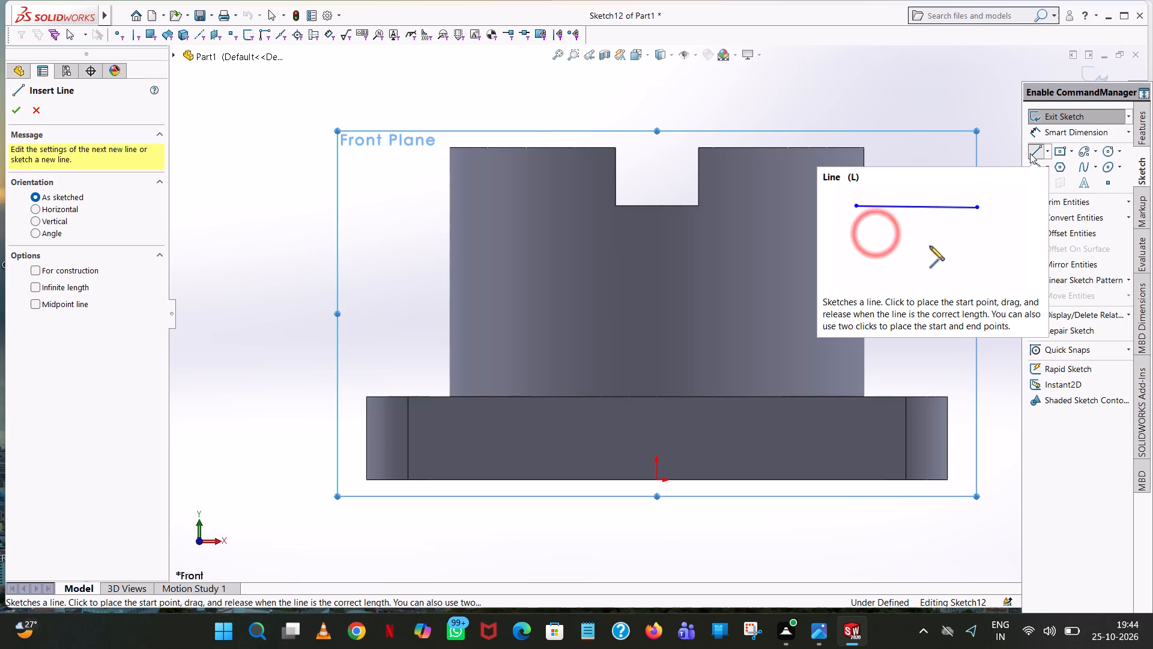
pyautogui.click(866, 147)
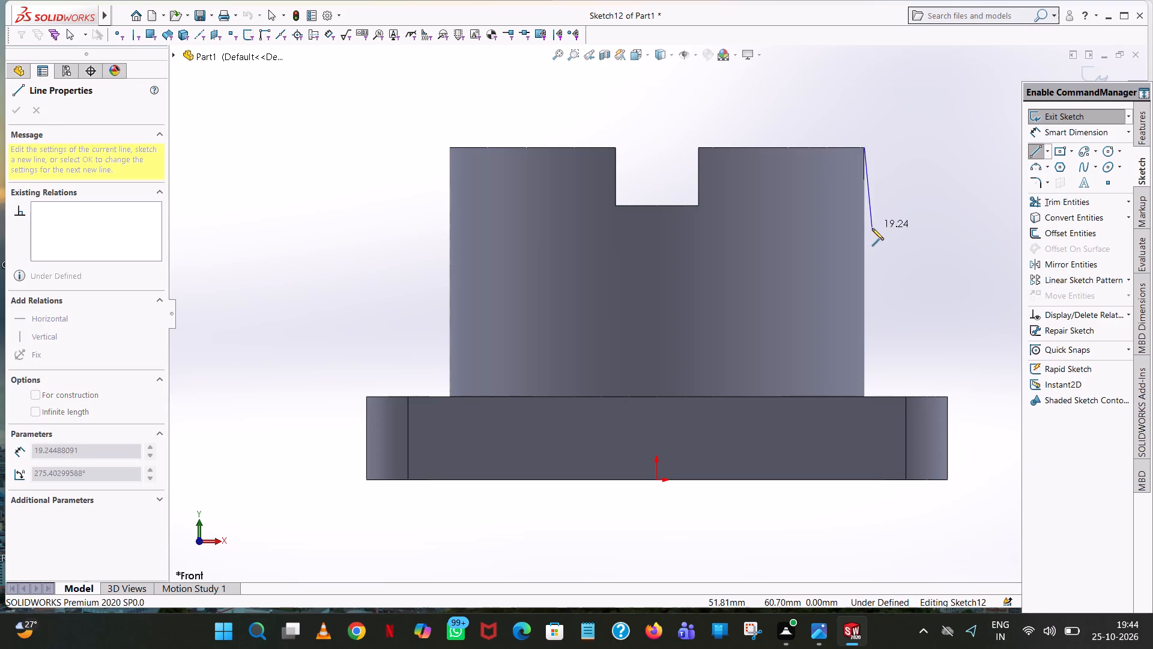
pyautogui.click(865, 240)
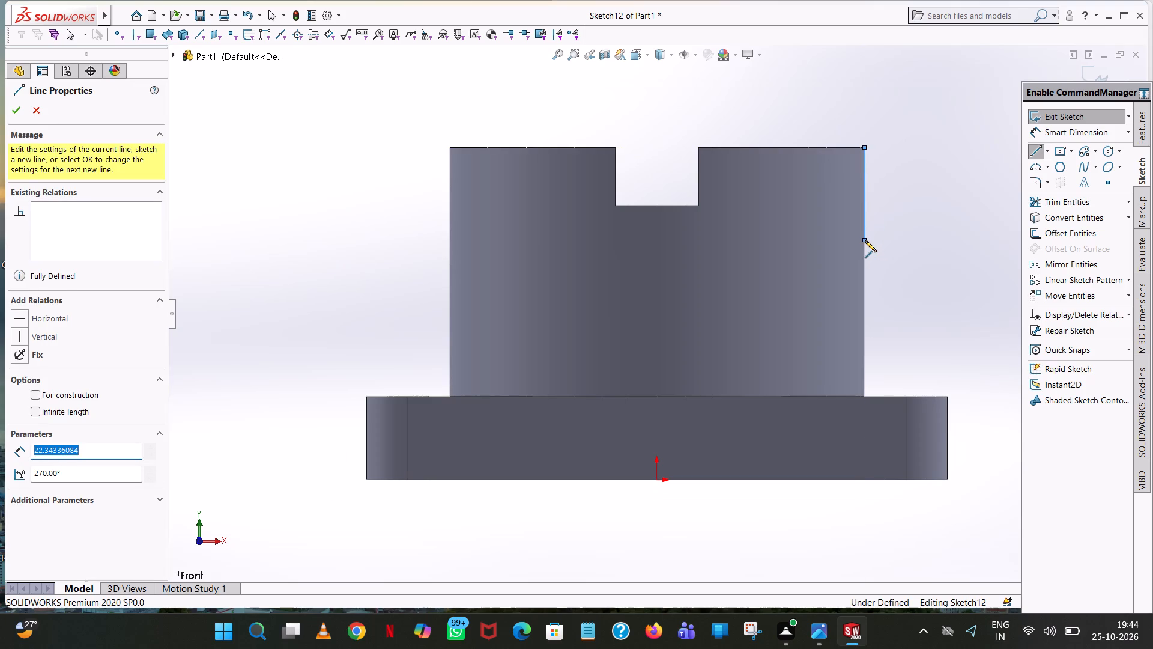
pyautogui.write('25')
pyautogui.press('Return')
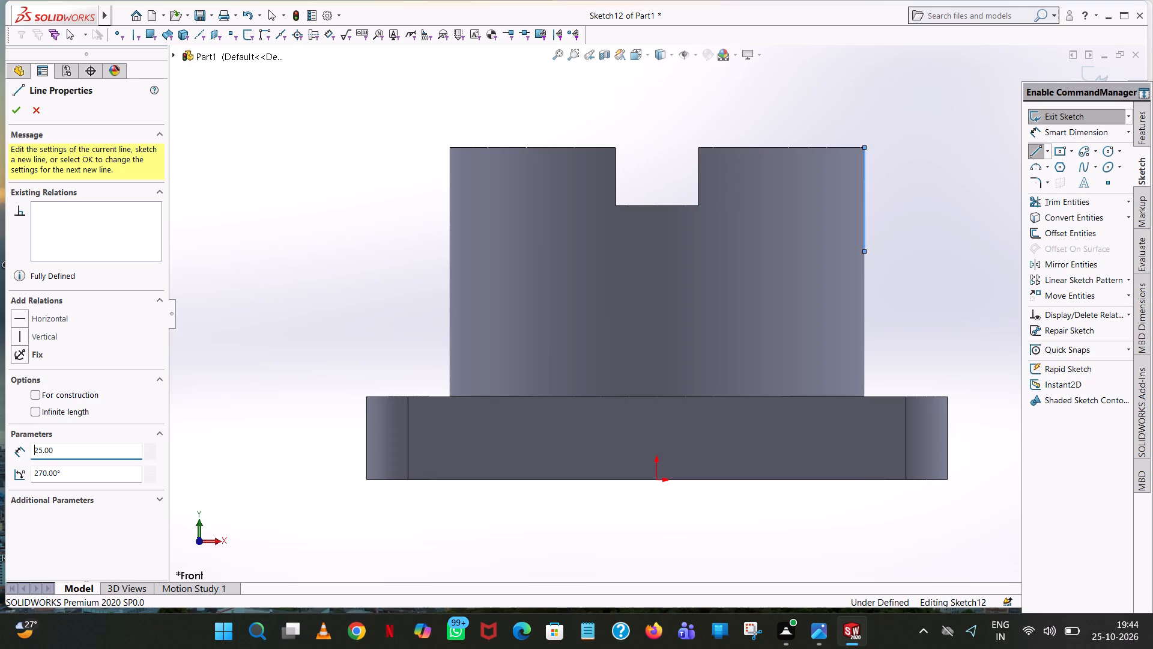
pyautogui.click(947, 396)
pyautogui.rightClick(947, 396)
pyautogui.click(973, 406)
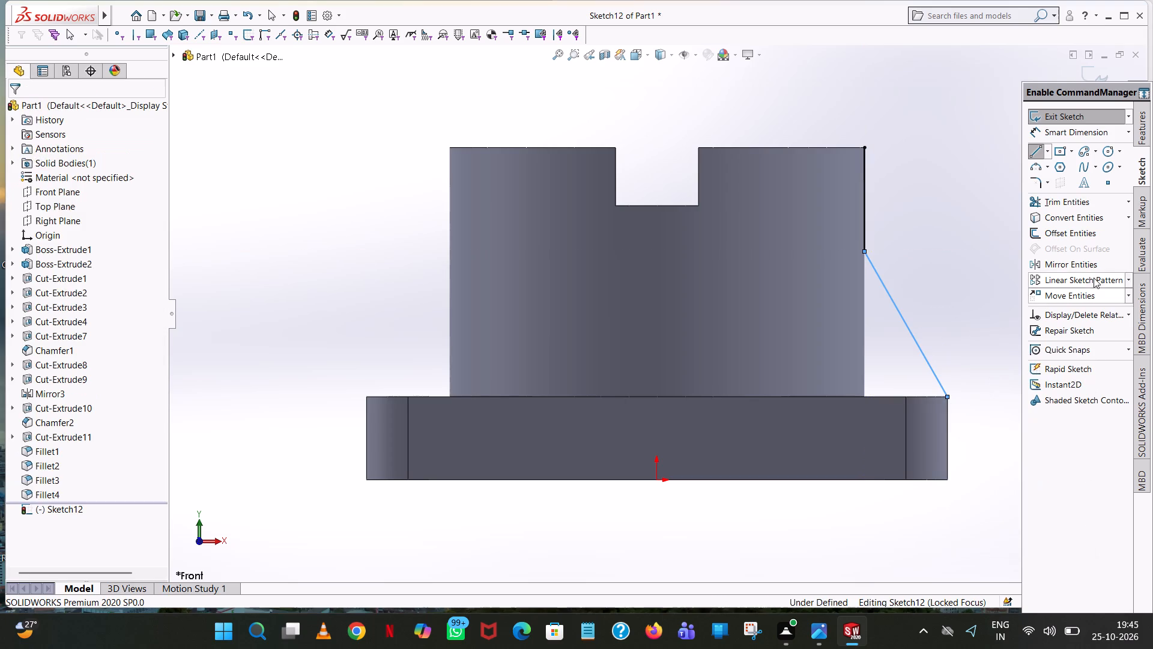
# Trim away the 25 mm vertical line along the cylinder's +X side.
pyautogui.click(1099, 208)
pyautogui.click(865, 198)
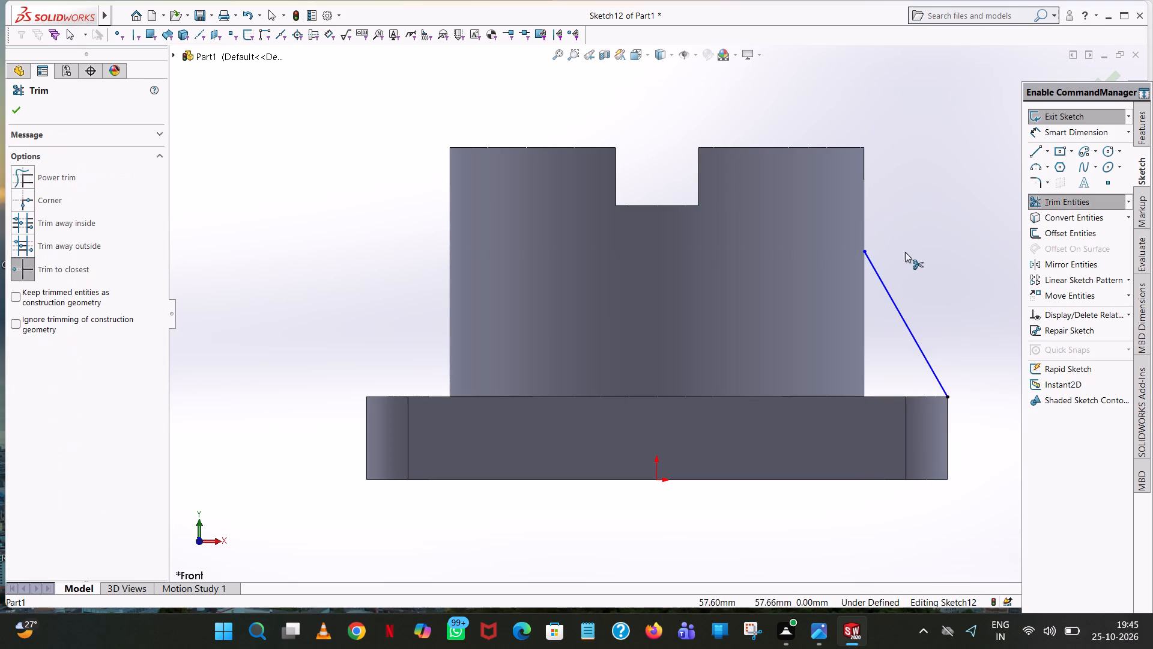
pyautogui.scroll(1, 908, 255)
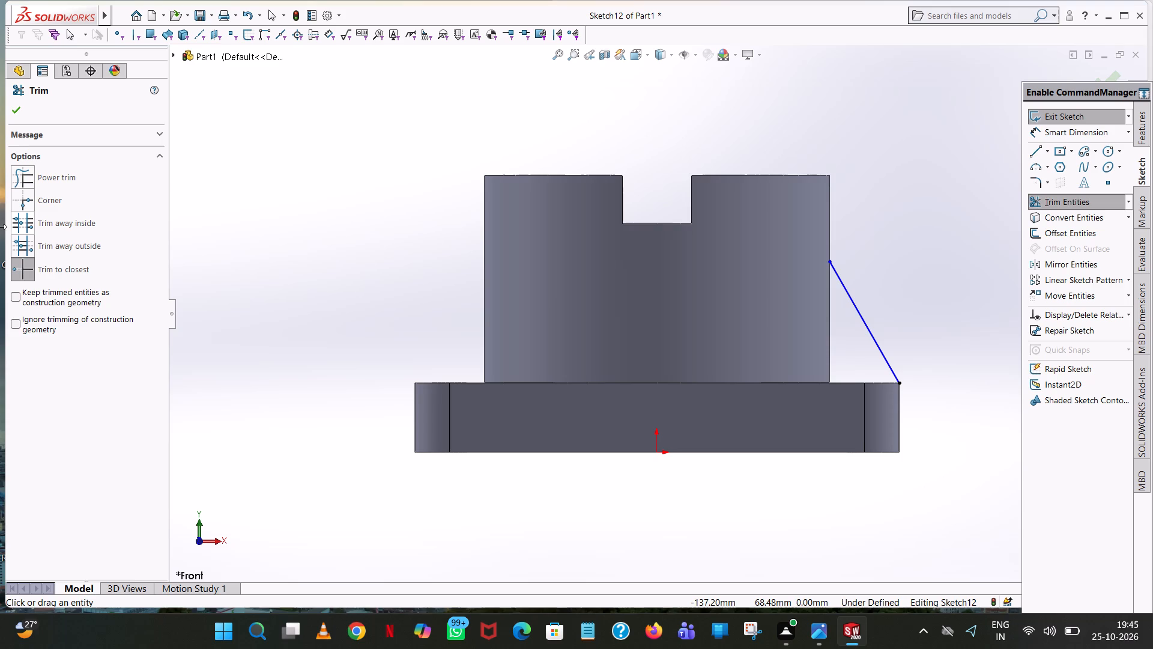
pyautogui.click(18, 109)
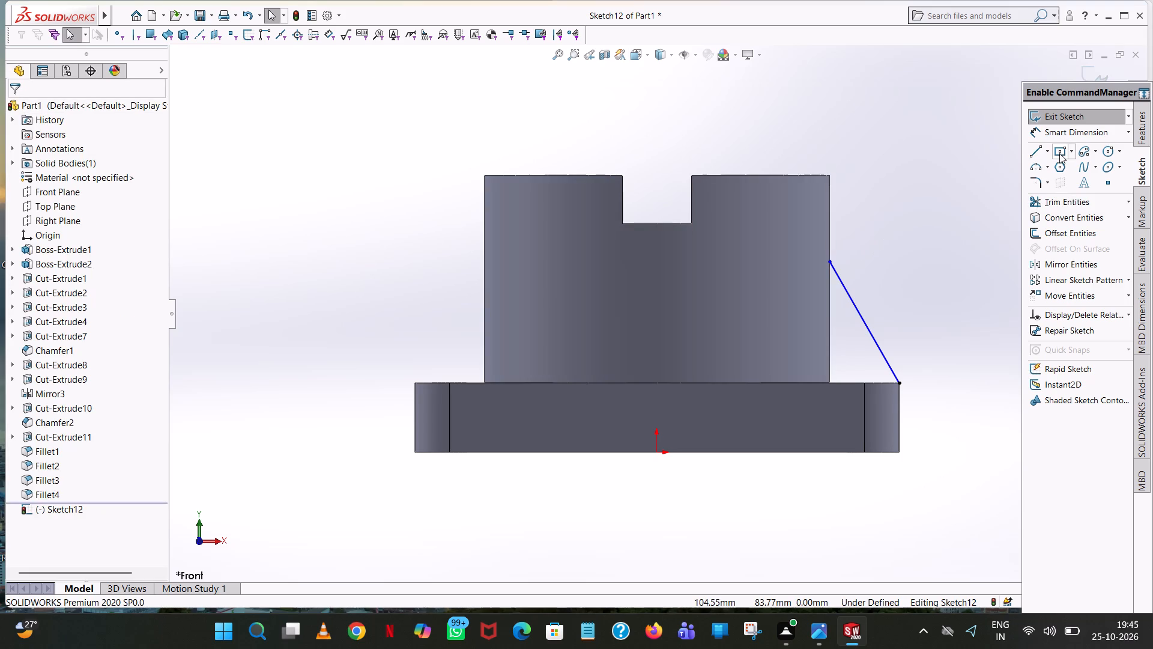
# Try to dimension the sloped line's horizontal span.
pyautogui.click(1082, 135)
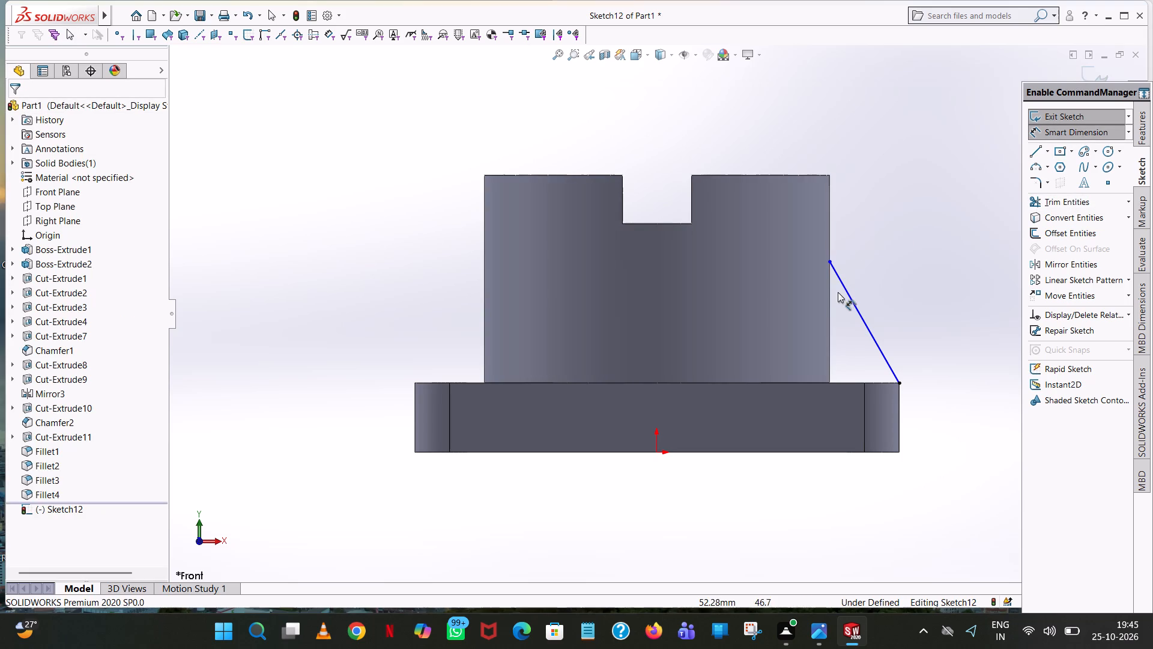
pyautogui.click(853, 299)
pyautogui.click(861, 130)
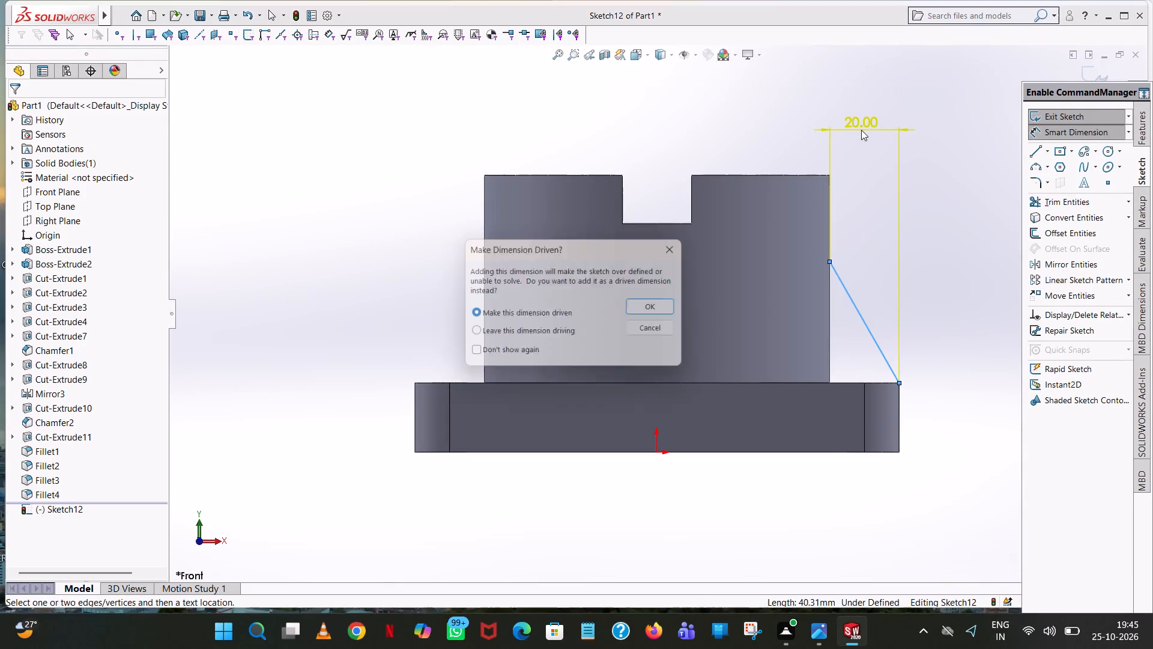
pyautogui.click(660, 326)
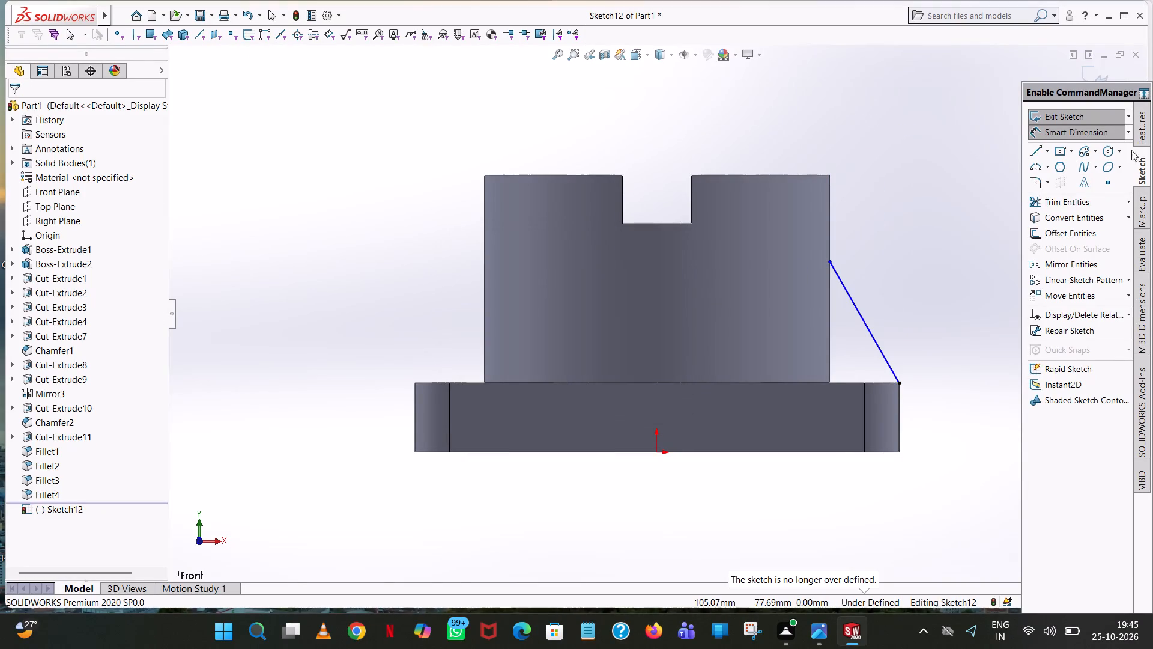
# Create a 10 mm thick rib from the sloped line, thickened to both sides, between the cylinder and the base.
pyautogui.click(1143, 127)
pyautogui.click(1089, 331)
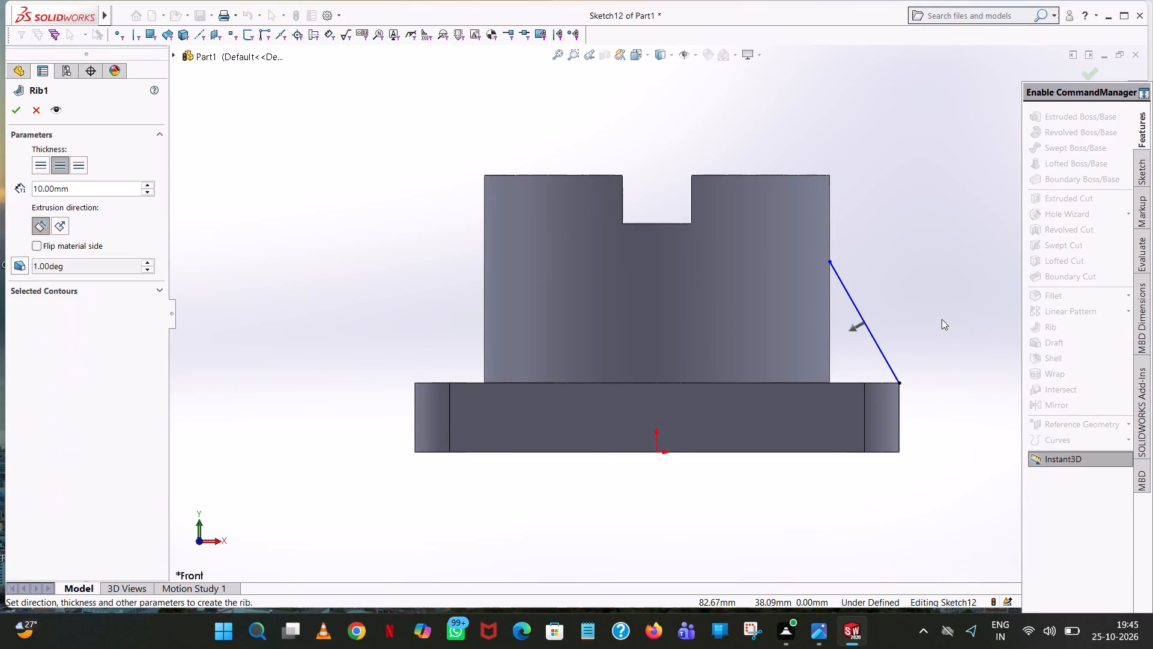
pyautogui.moveTo(934, 319); pyautogui.dragTo(837, 349, button='middle')
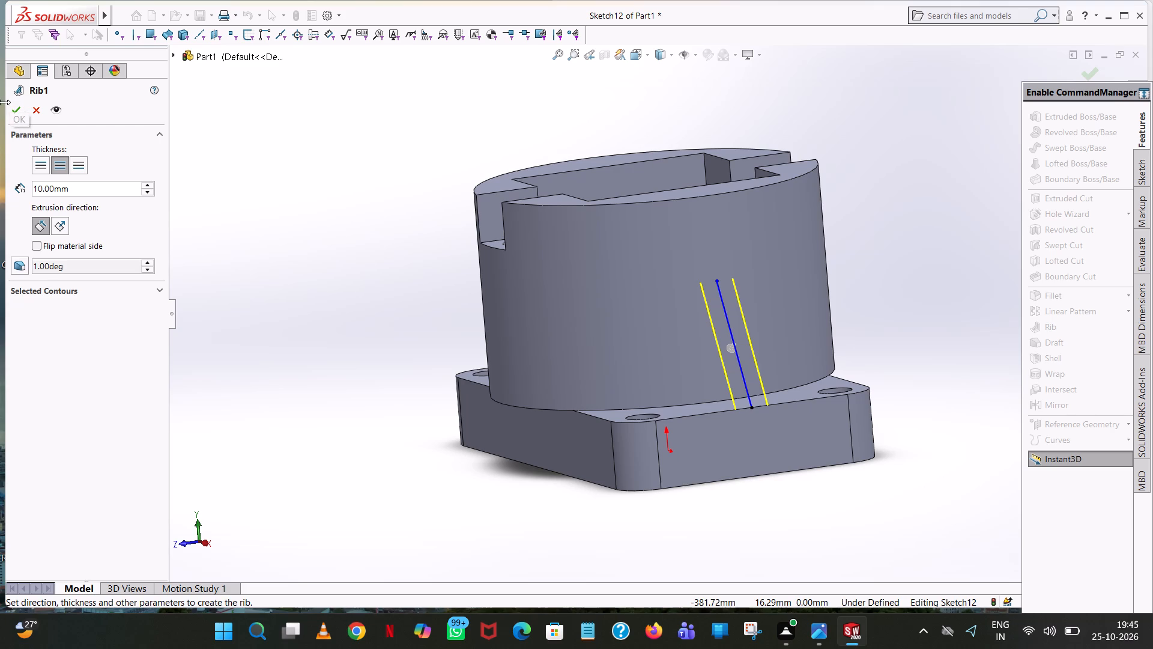
pyautogui.click(15, 114)
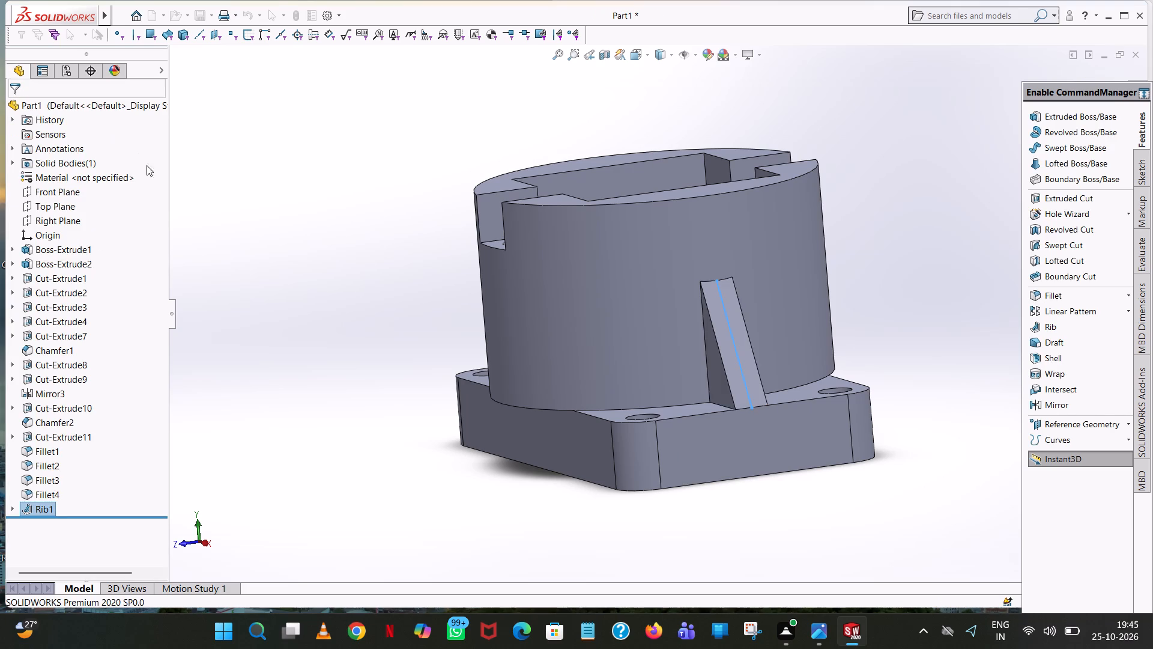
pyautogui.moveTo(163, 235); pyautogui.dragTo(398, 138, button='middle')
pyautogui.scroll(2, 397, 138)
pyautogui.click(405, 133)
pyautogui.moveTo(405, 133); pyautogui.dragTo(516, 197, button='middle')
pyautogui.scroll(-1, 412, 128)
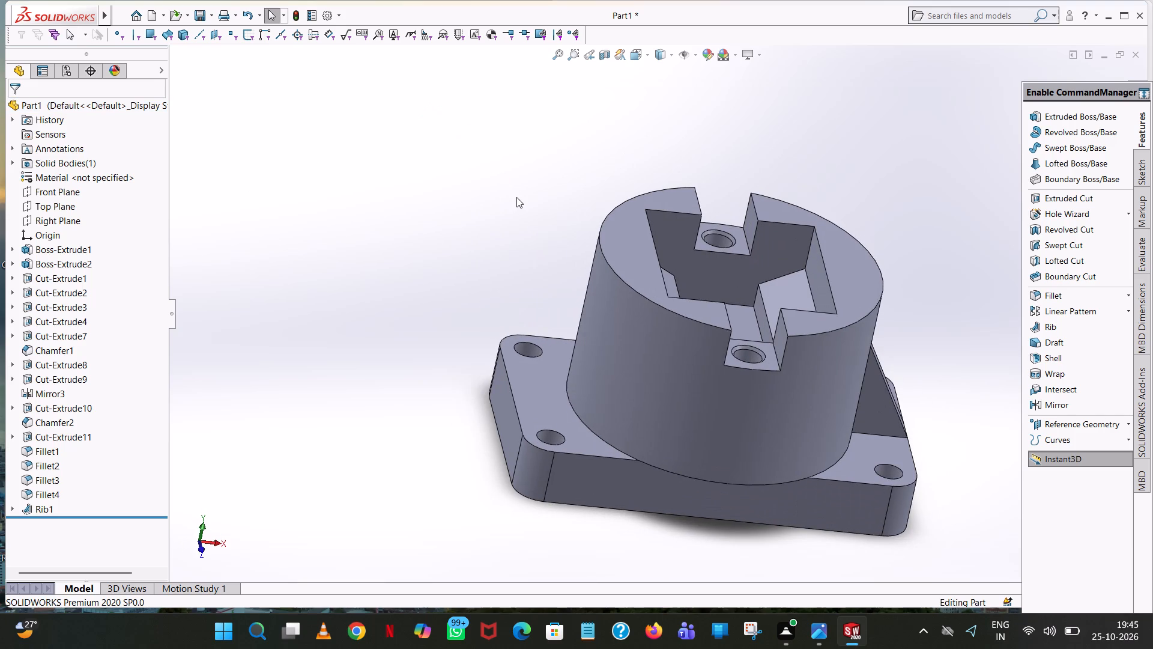
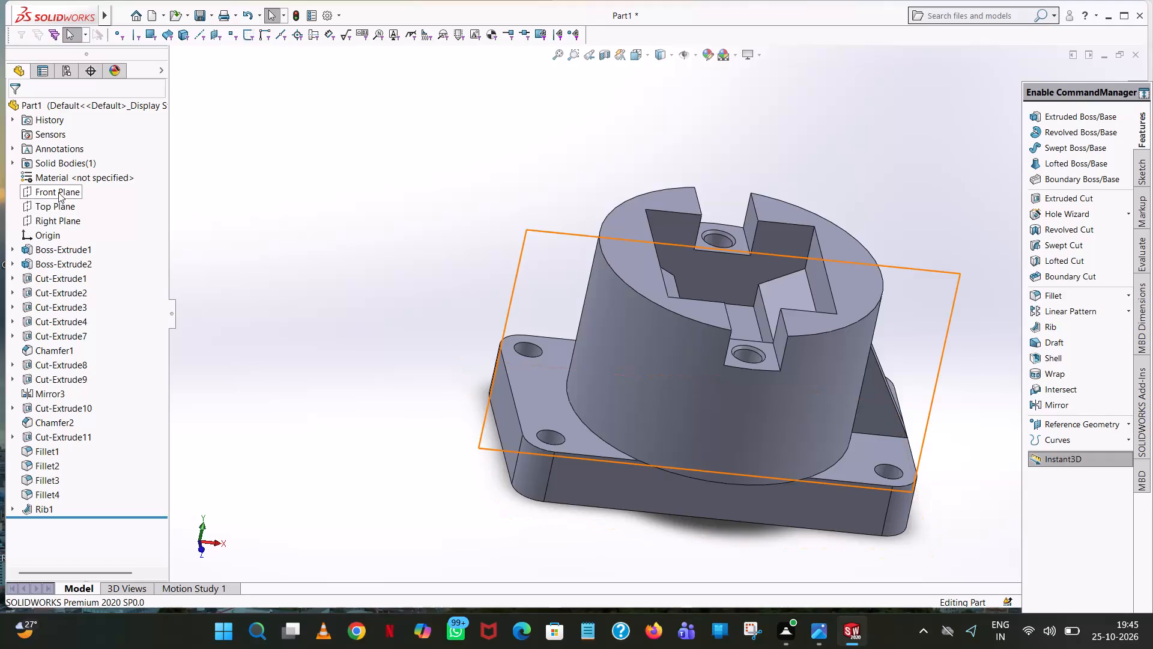
# Sketch on the Front Plane a 25 mm vertical line down from the cylinder's top -X corner.
pyautogui.click(58, 192)
pyautogui.click(68, 177)
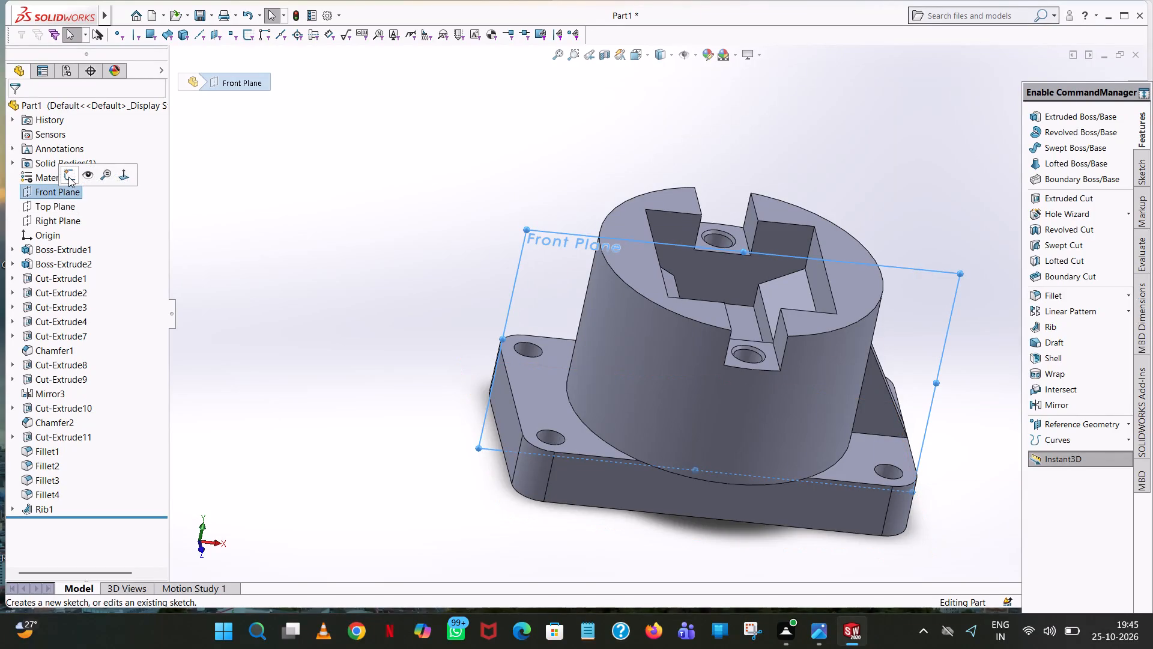
pyautogui.click(647, 53)
pyautogui.click(705, 114)
pyautogui.click(705, 116)
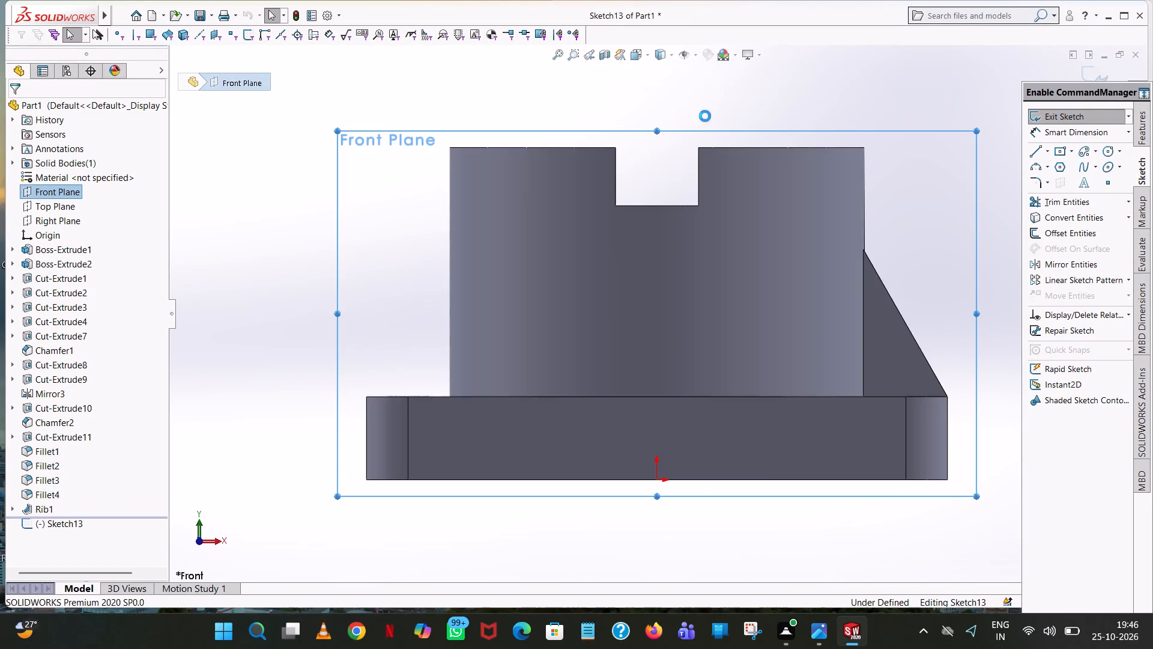
pyautogui.click(603, 82)
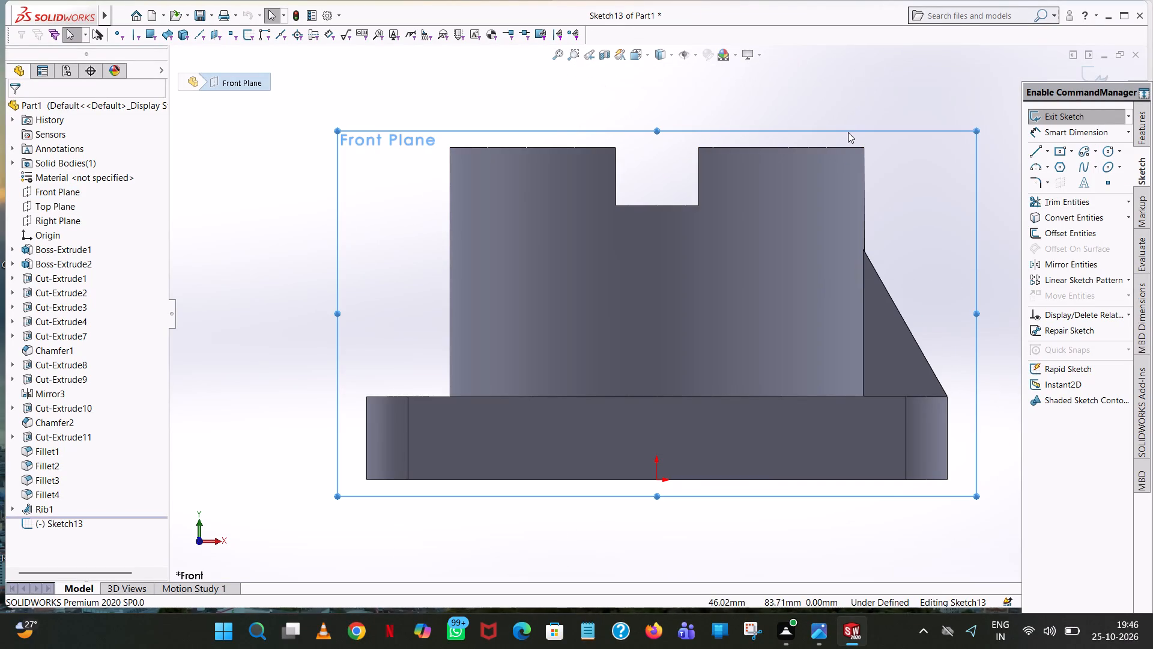
pyautogui.click(1033, 149)
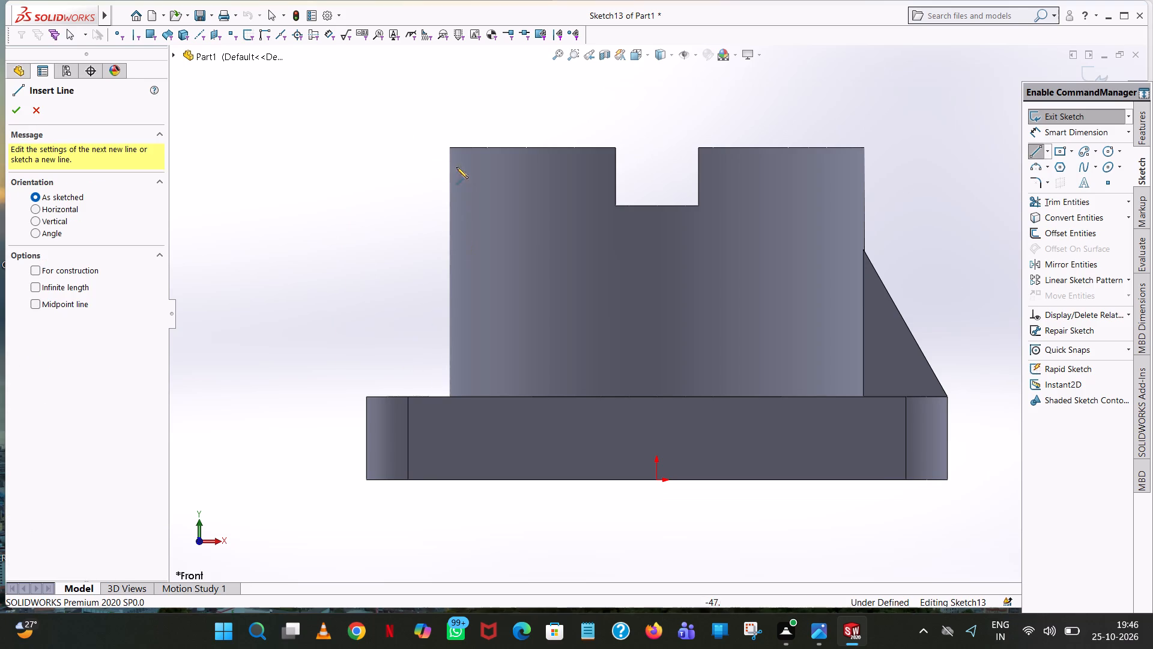
pyautogui.click(450, 148)
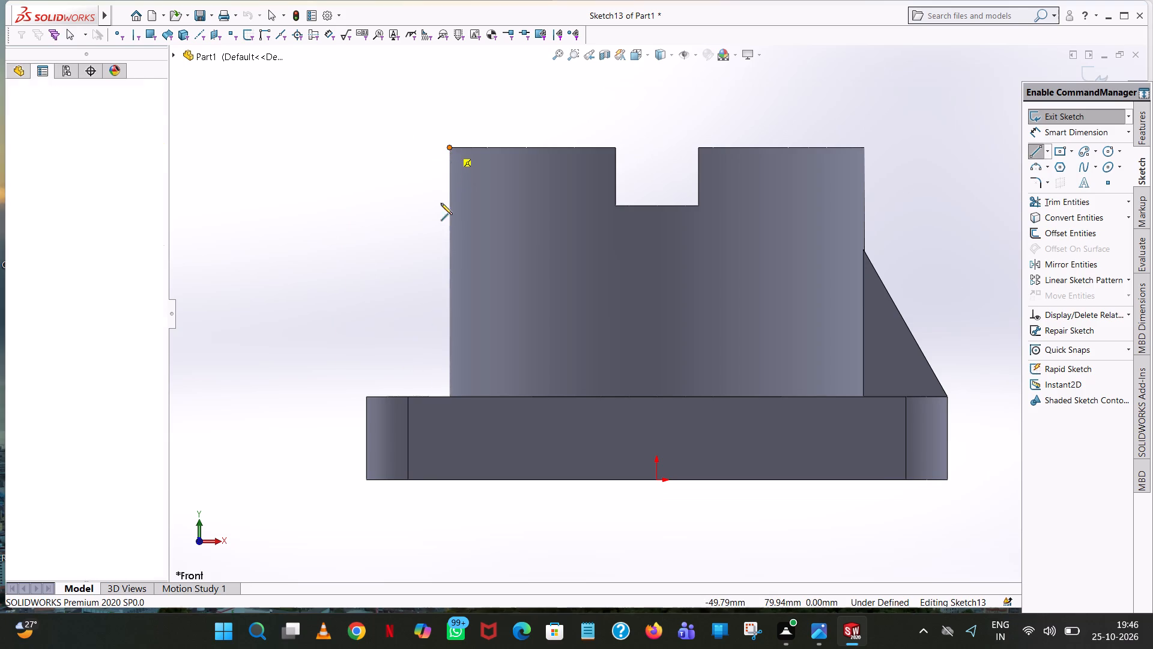
pyautogui.click(452, 255)
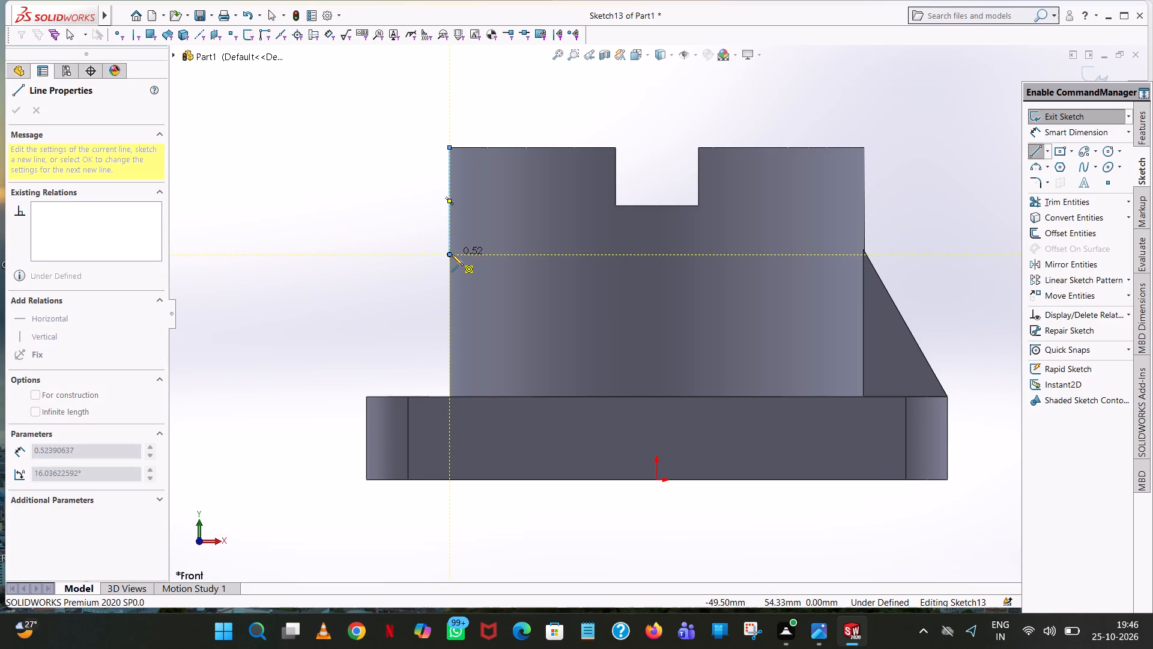
pyautogui.press('2')
pyautogui.rightClick(452, 254)
pyautogui.click(468, 261)
pyautogui.click(449, 236)
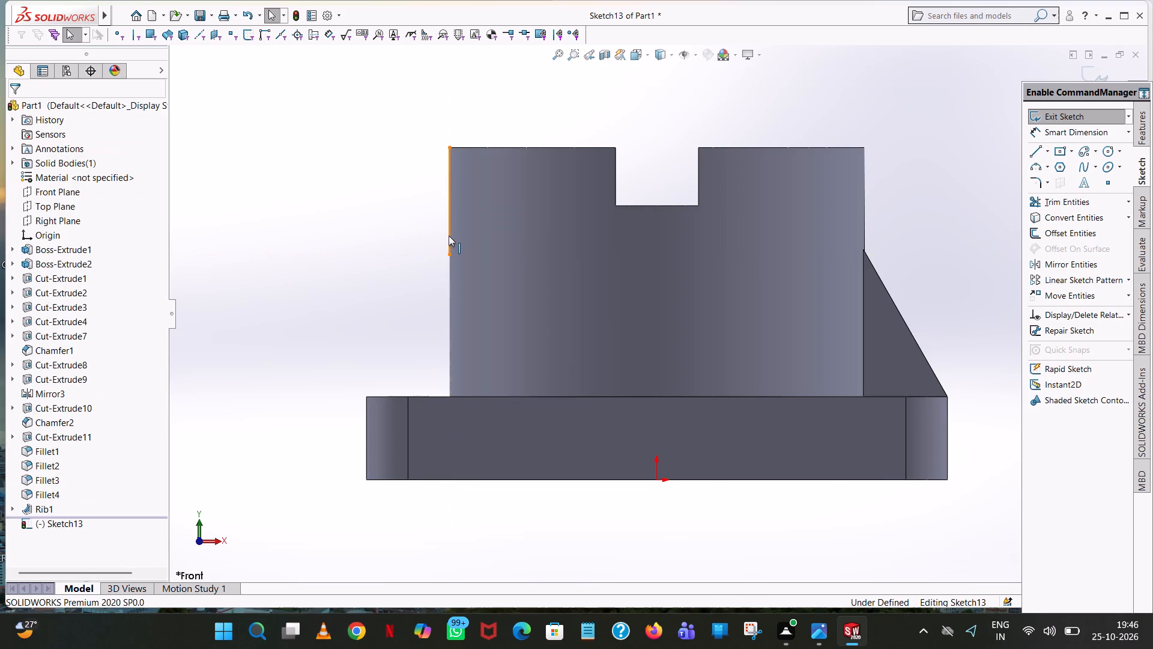
pyautogui.write('25')
pyautogui.press('Return')
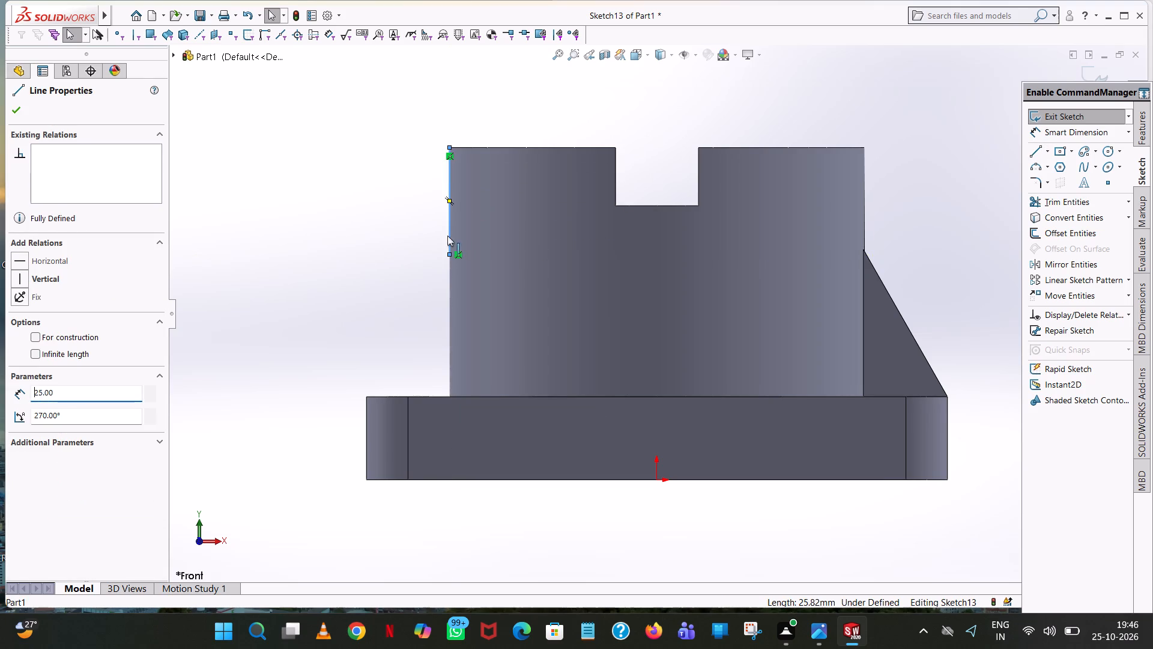
pyautogui.click(377, 218)
# Sketch a sloped line from the vertical line's lower end to the base's top -X corner.
pyautogui.click(1033, 150)
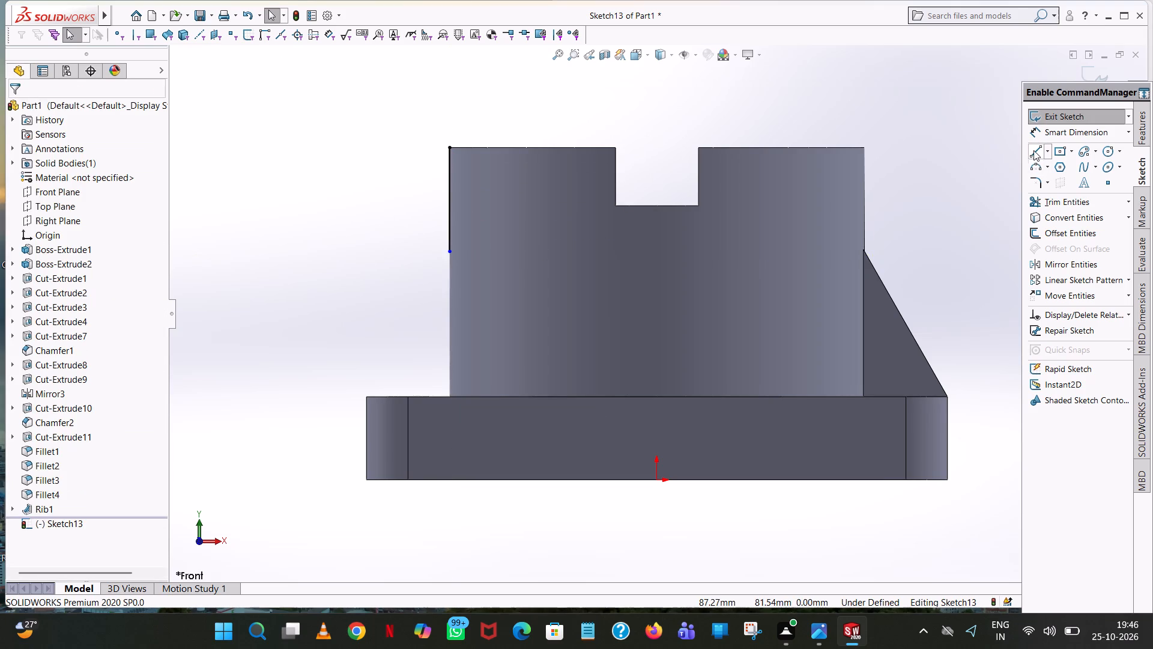
pyautogui.click(450, 251)
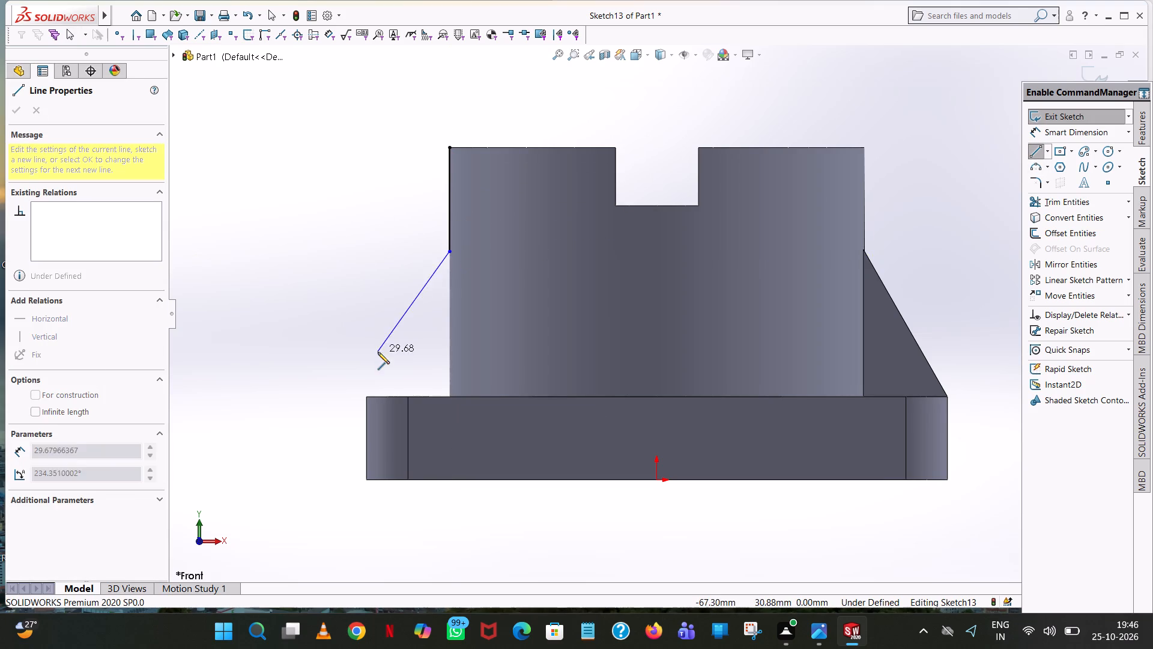
pyautogui.click(366, 398)
pyautogui.rightClick(366, 398)
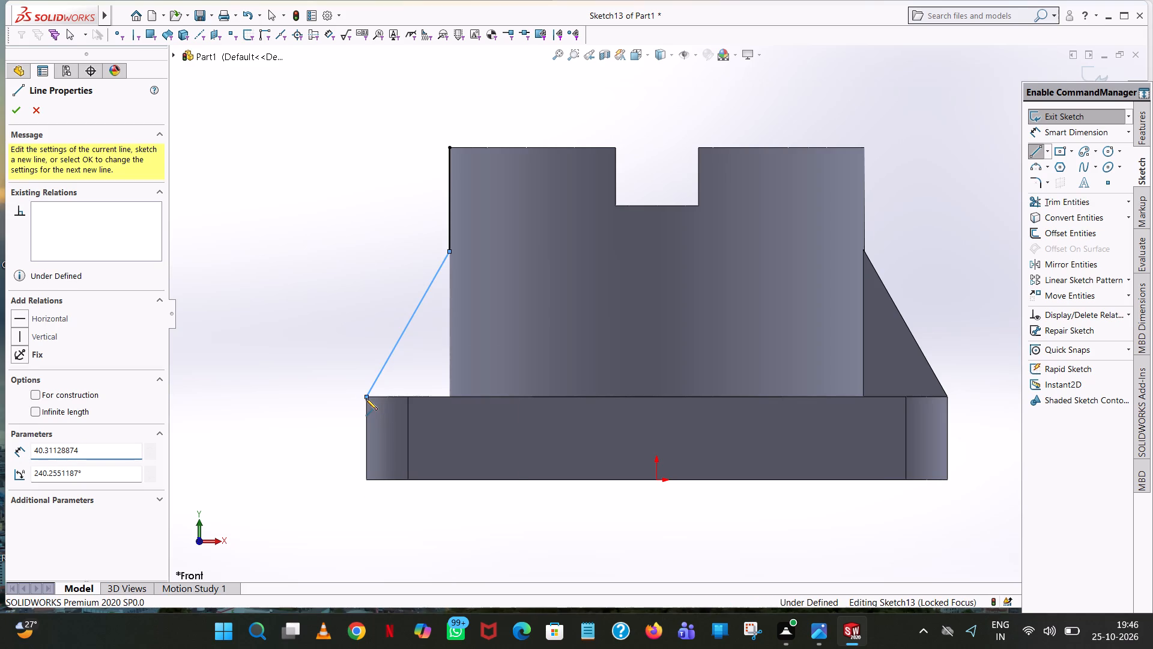
pyautogui.click(405, 407)
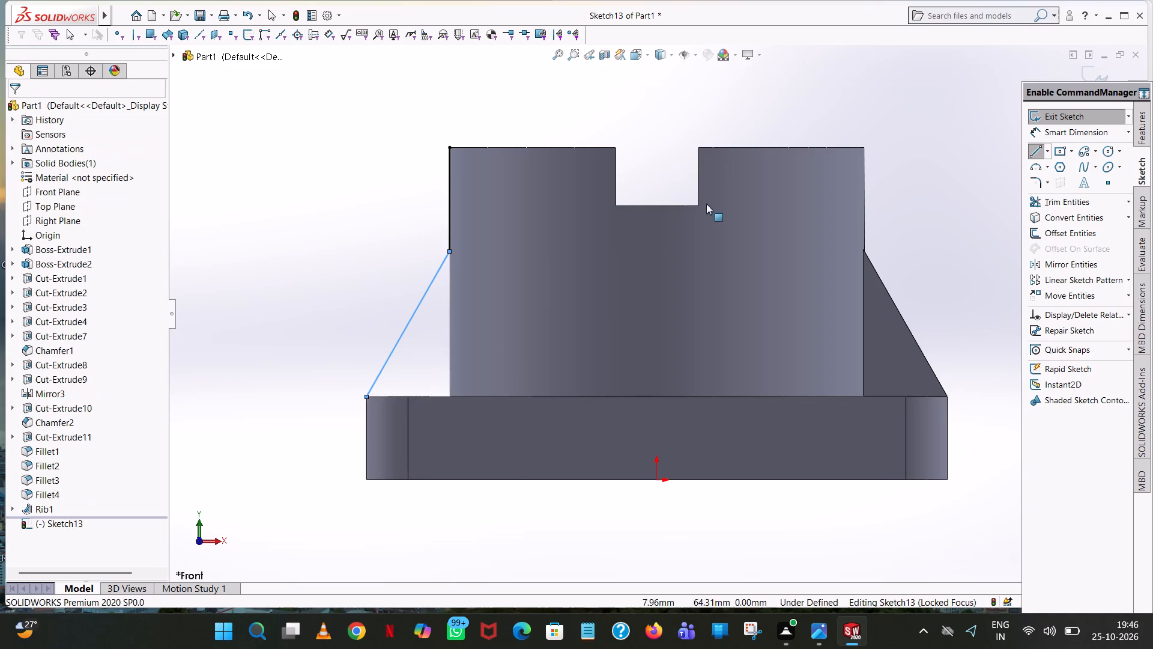
# Trim away the 25 mm vertical line along the cylinder's -X side.
pyautogui.click(1105, 206)
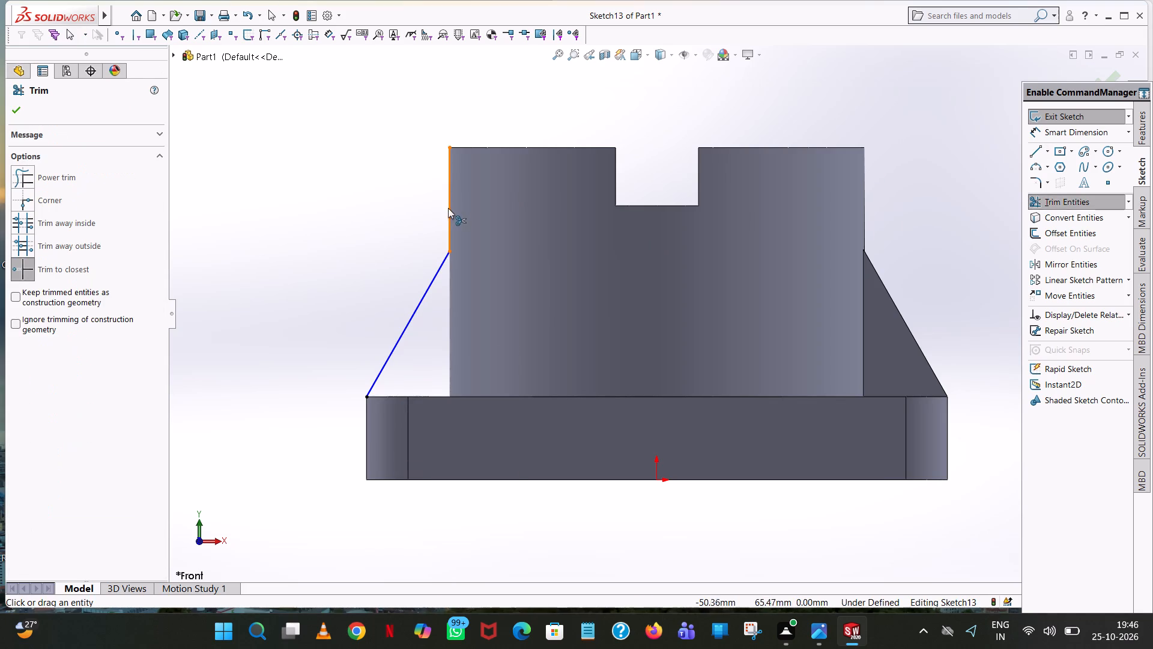
pyautogui.click(449, 209)
pyautogui.click(10, 107)
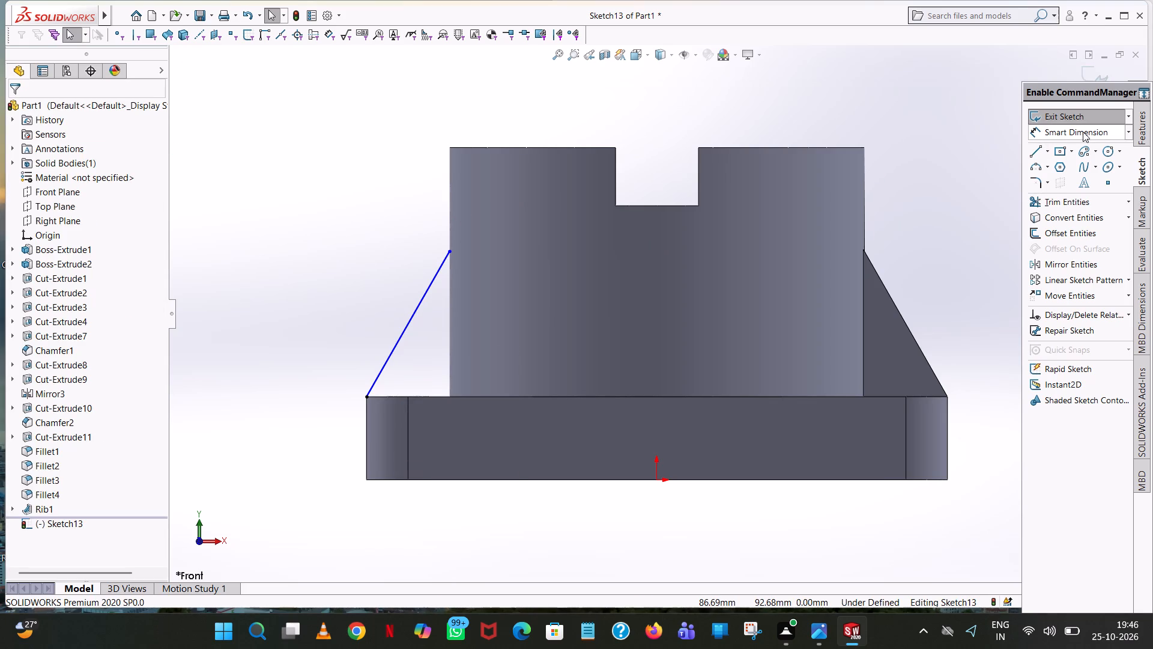
# Create a 10 mm thick rib from the sloped line, thickened to both sides, with the material side flipped toward the cylinder.
pyautogui.click(1142, 124)
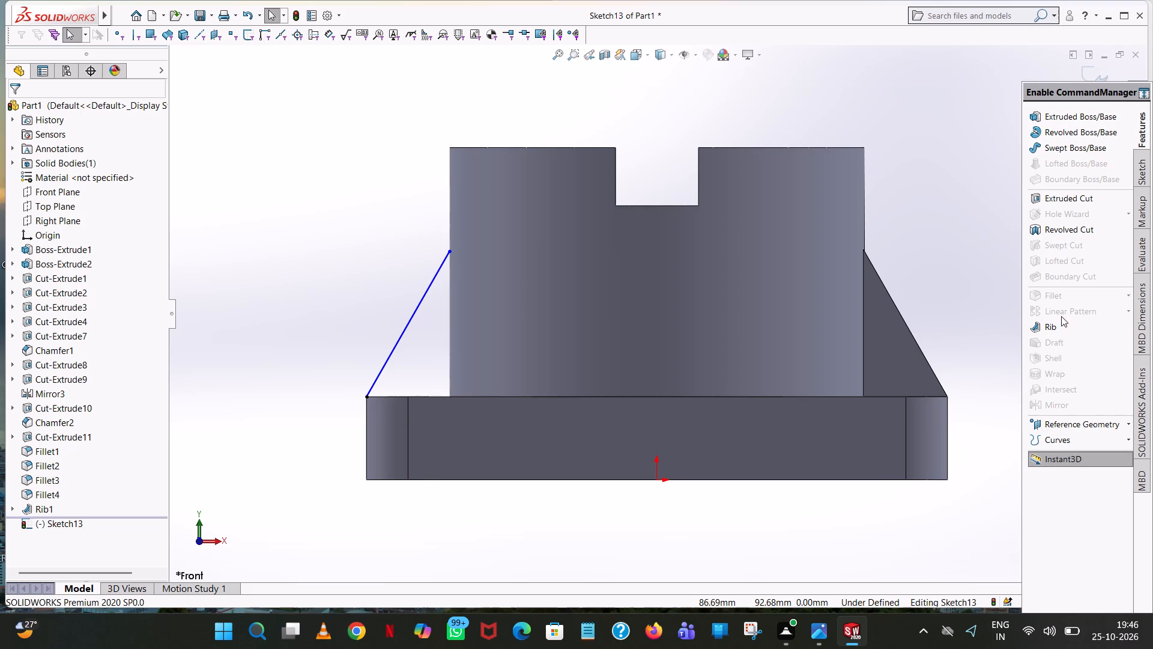
pyautogui.click(1057, 328)
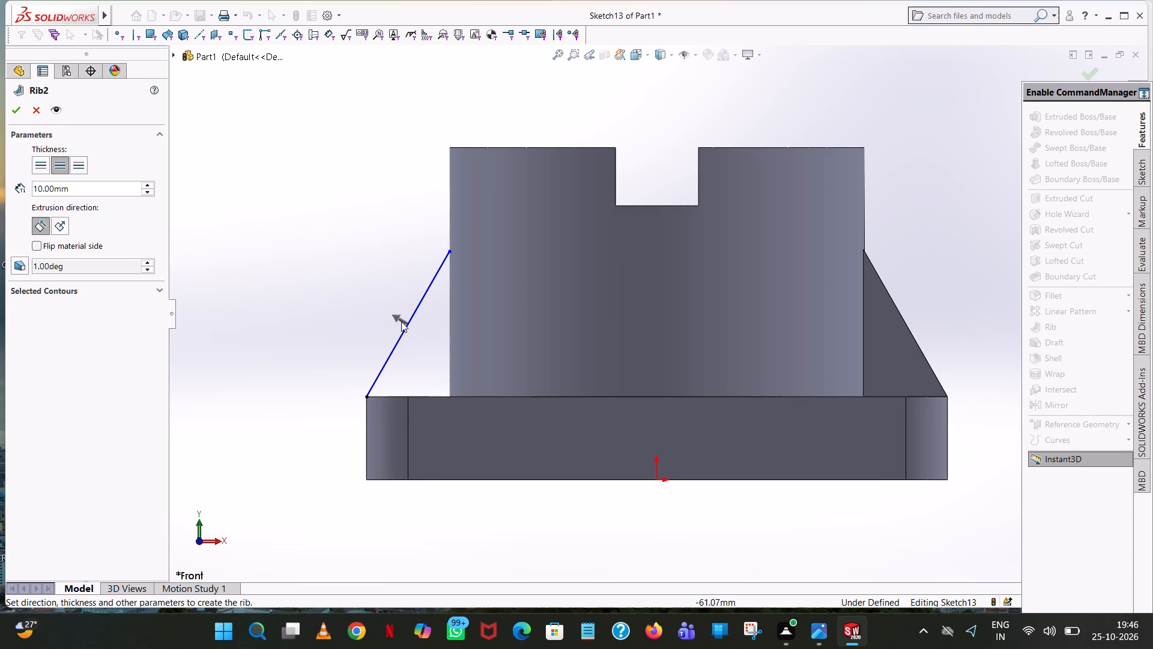
pyautogui.click(395, 315)
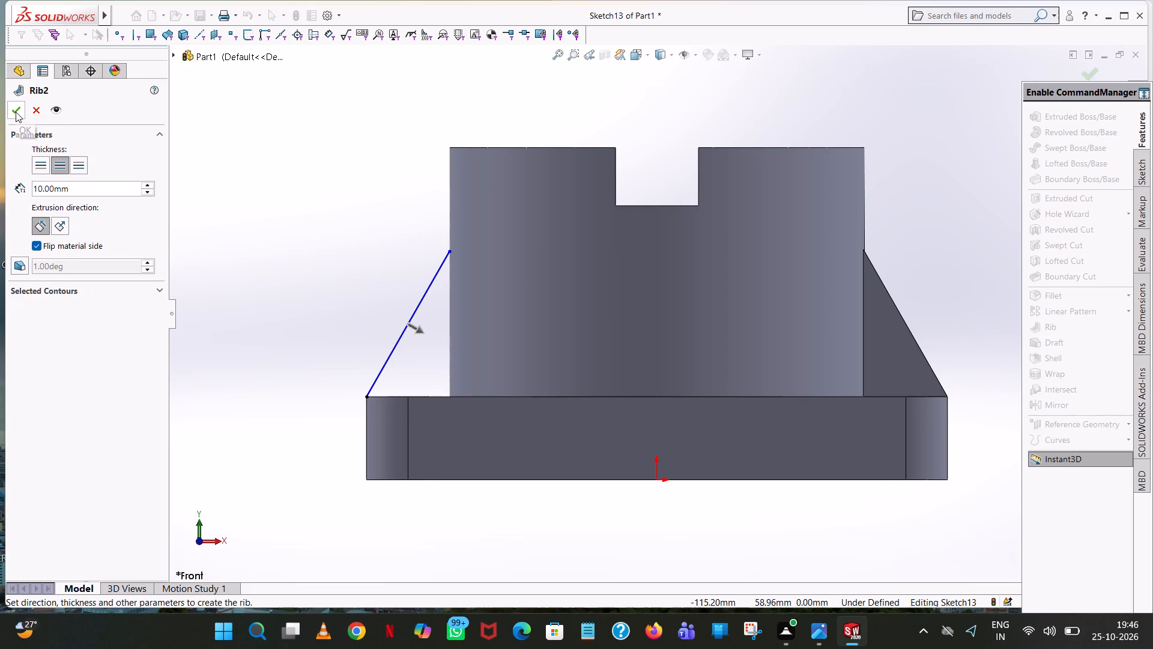
pyautogui.click(16, 112)
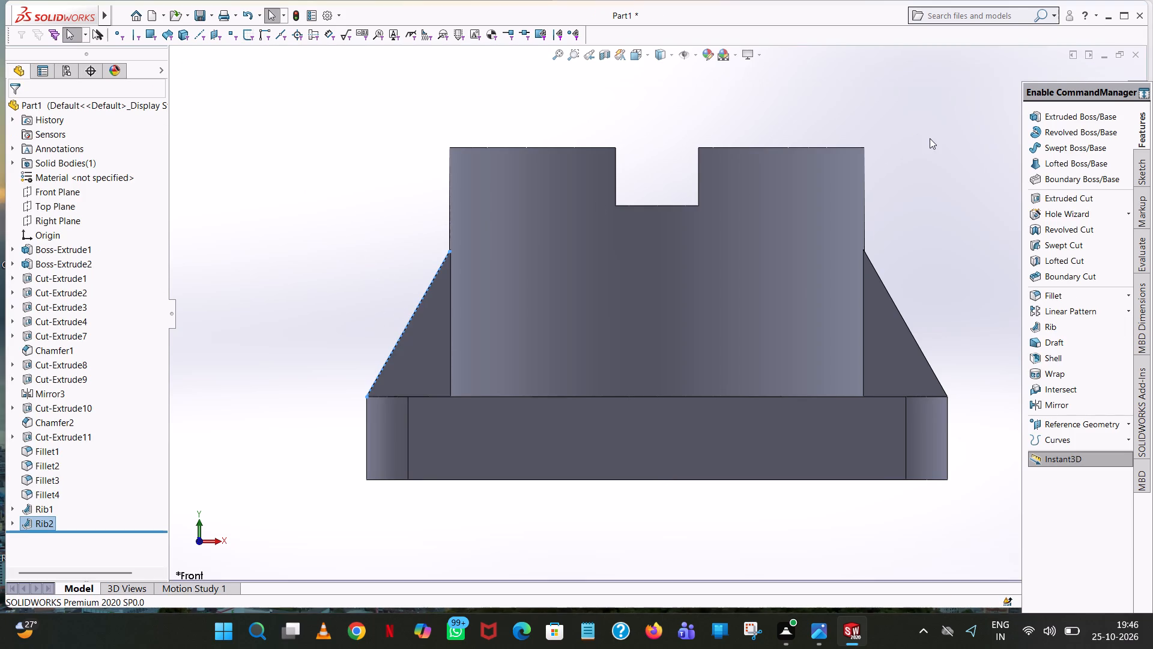
pyautogui.click(930, 138)
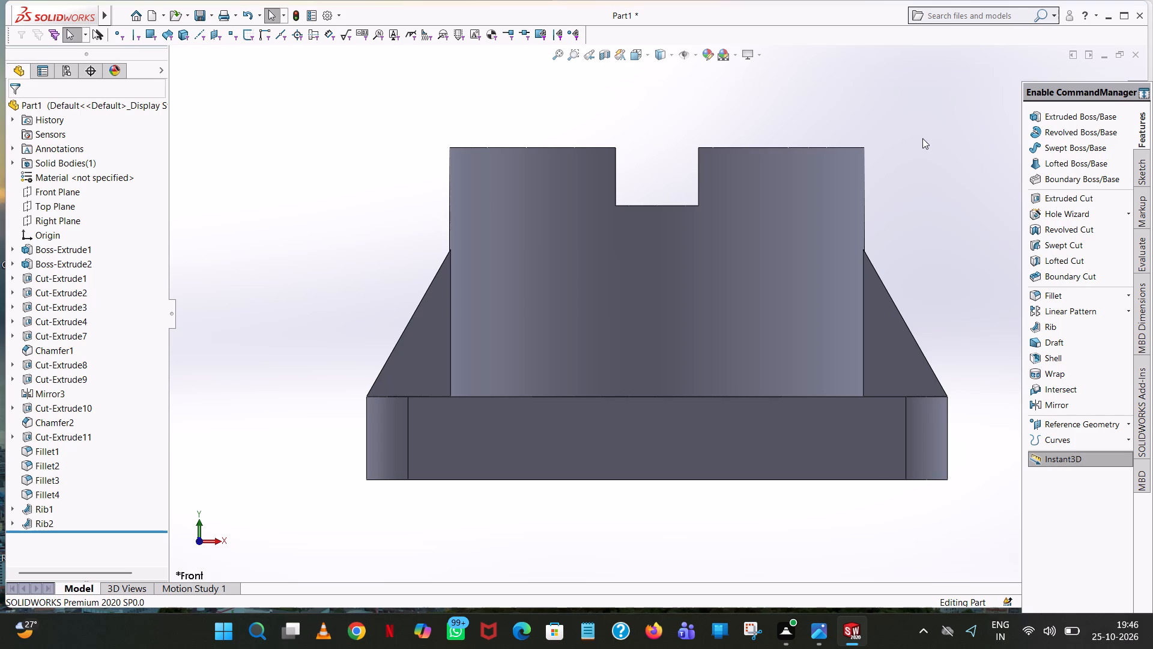
# Apply a dark grey colour to the whole solid body.
pyautogui.scroll(4, 860, 137)
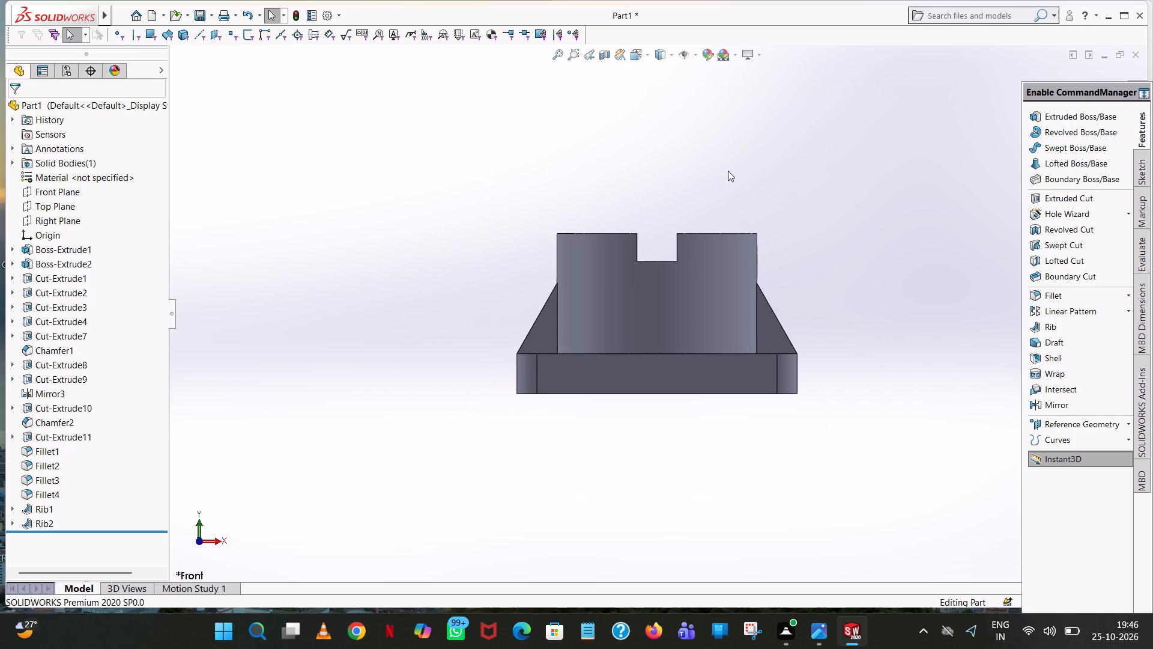
pyautogui.moveTo(728, 171); pyautogui.dragTo(729, 279, button='middle')
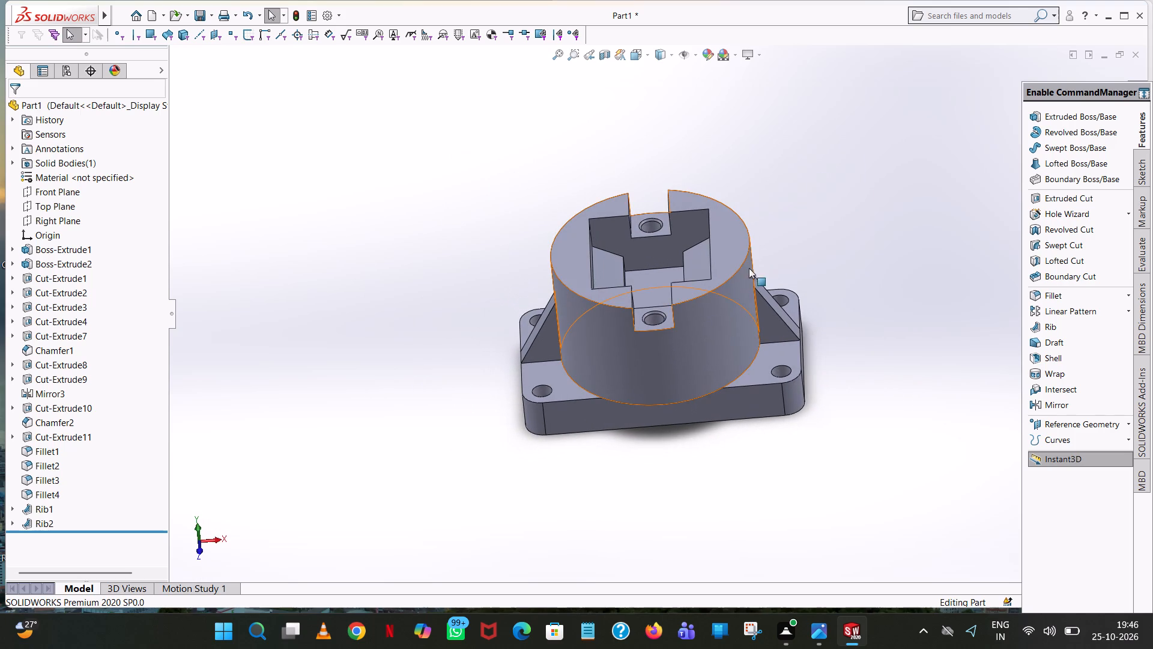
pyautogui.rightClick(725, 290)
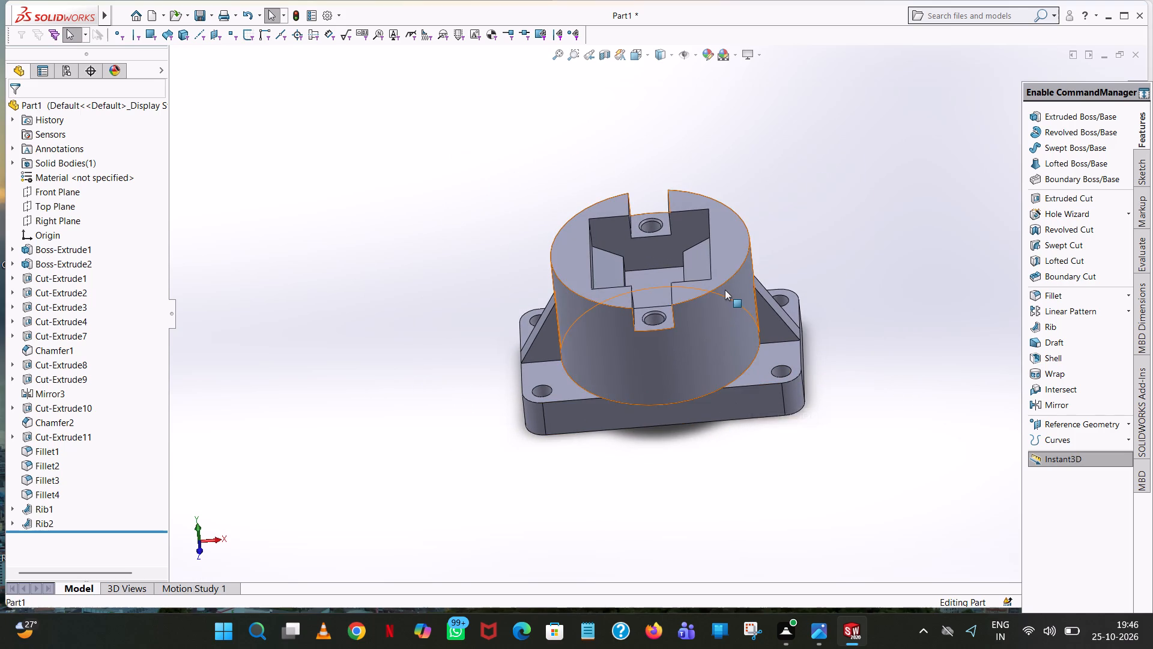
pyautogui.click(824, 254)
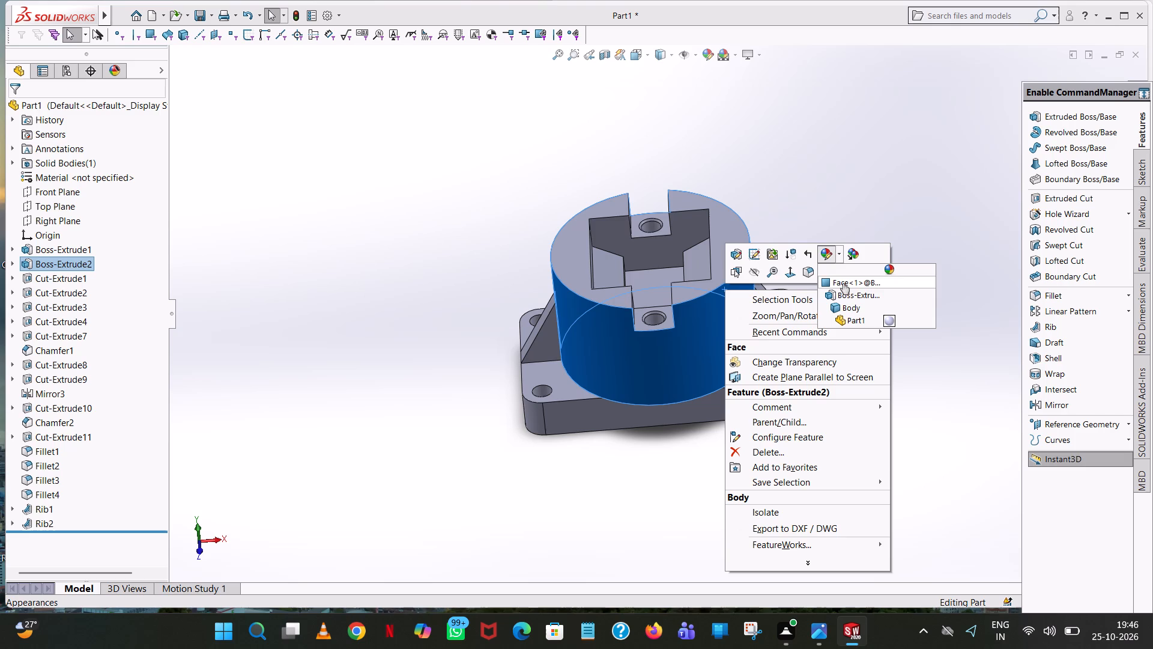
pyautogui.click(848, 303)
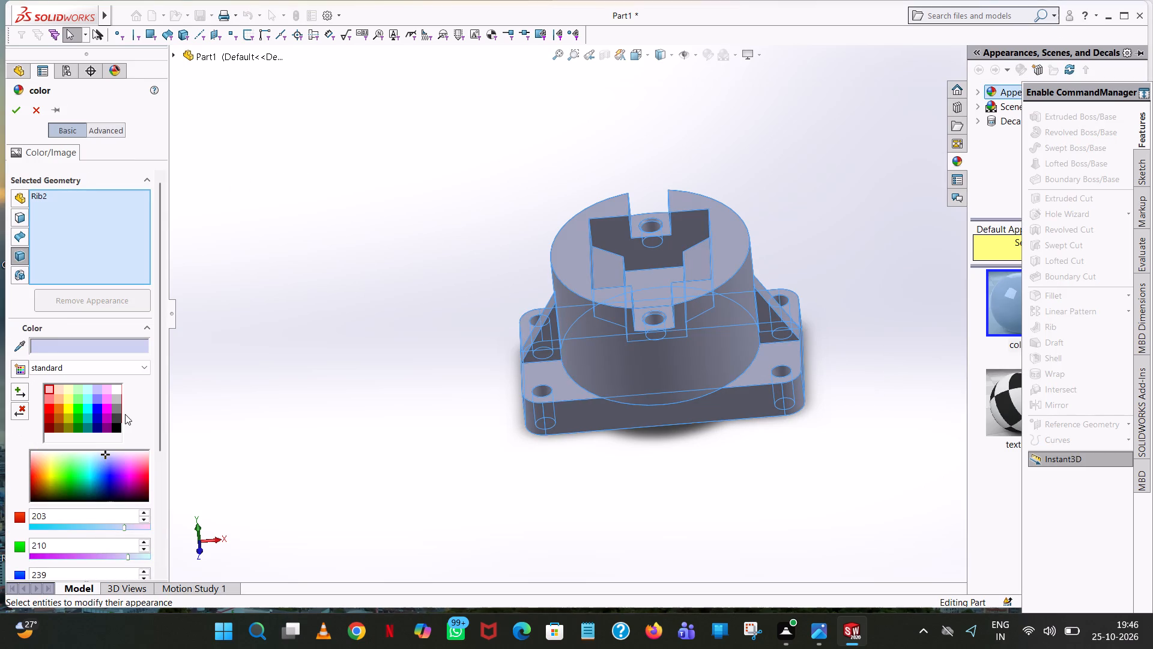
pyautogui.click(118, 411)
pyautogui.click(16, 110)
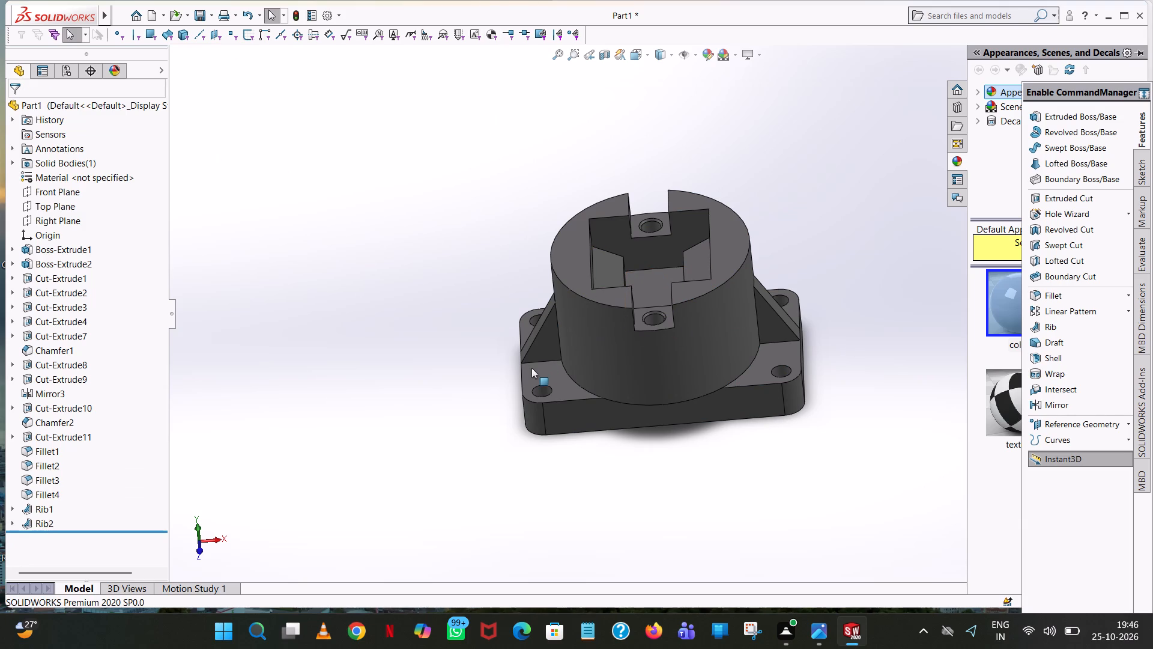
# Set the colour to white (RGB 255, 255, 255) for the inner faces of the four base corner holes.
pyautogui.rightClick(543, 392)
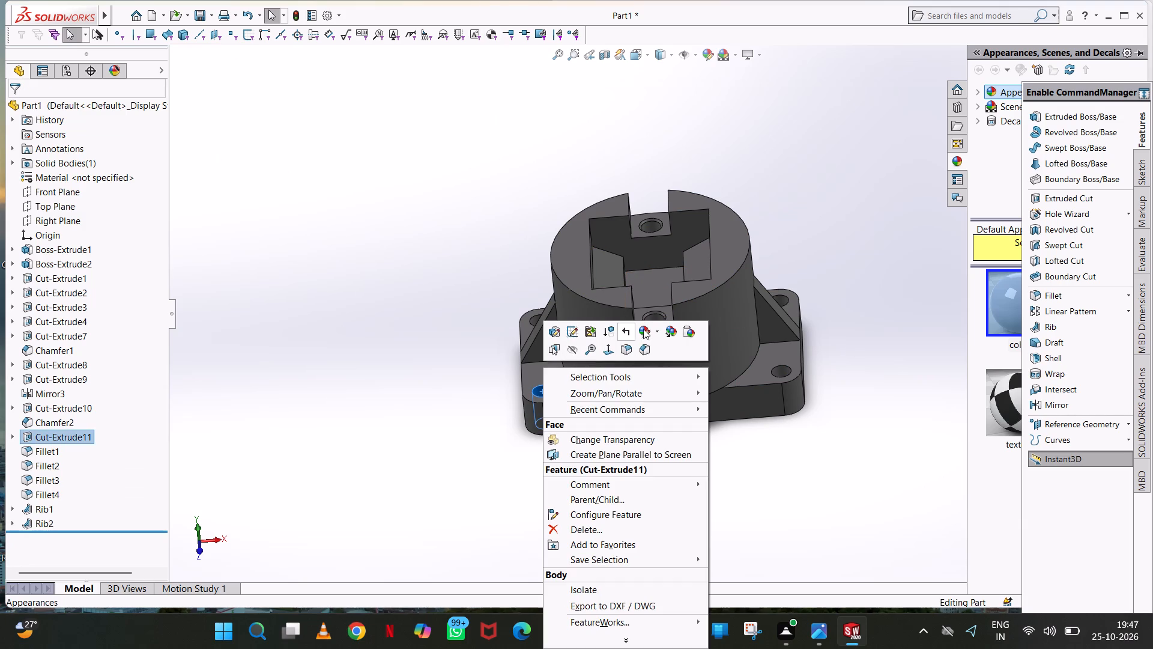
pyautogui.click(643, 332)
pyautogui.click(642, 331)
pyautogui.click(661, 361)
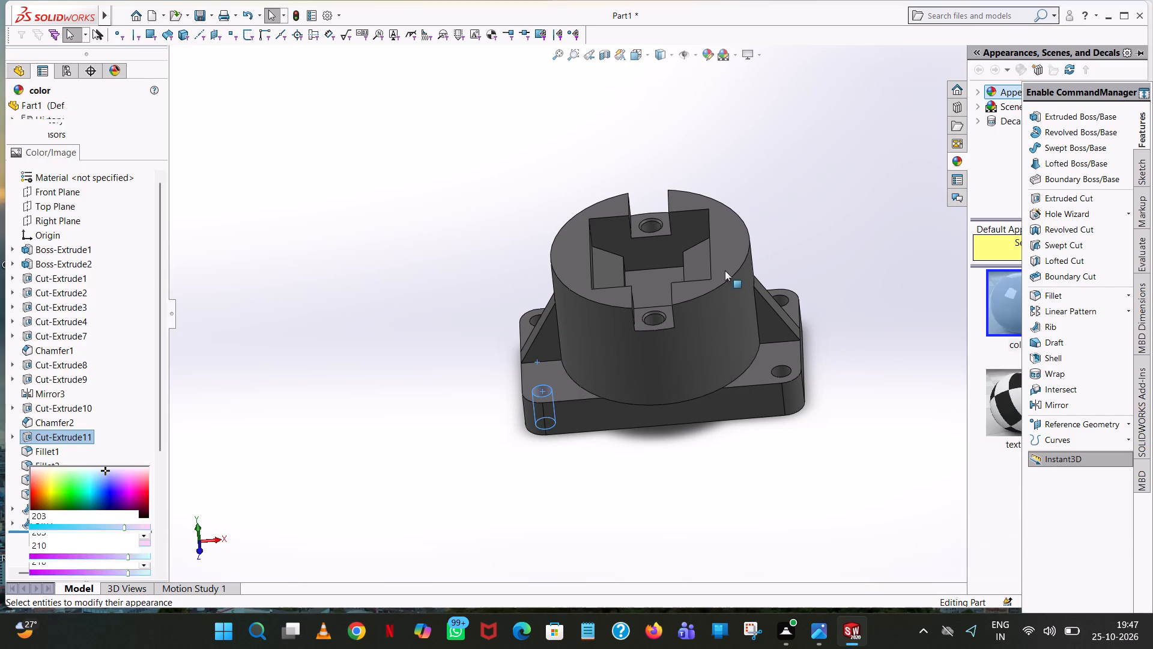
pyautogui.click(120, 391)
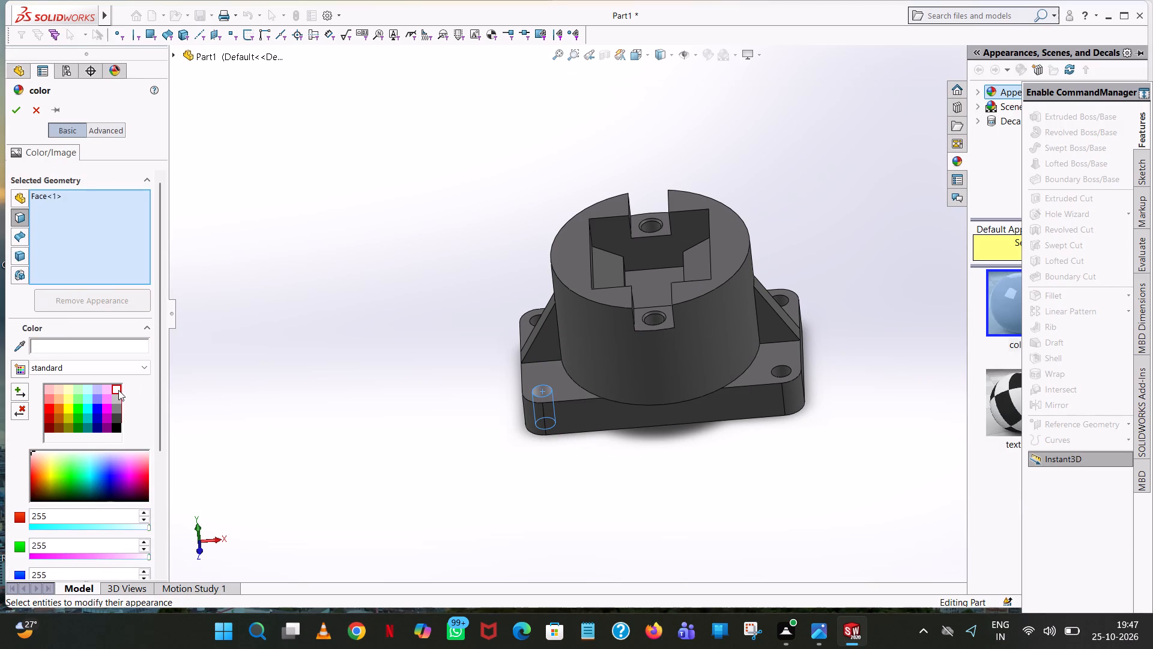
pyautogui.click(779, 371)
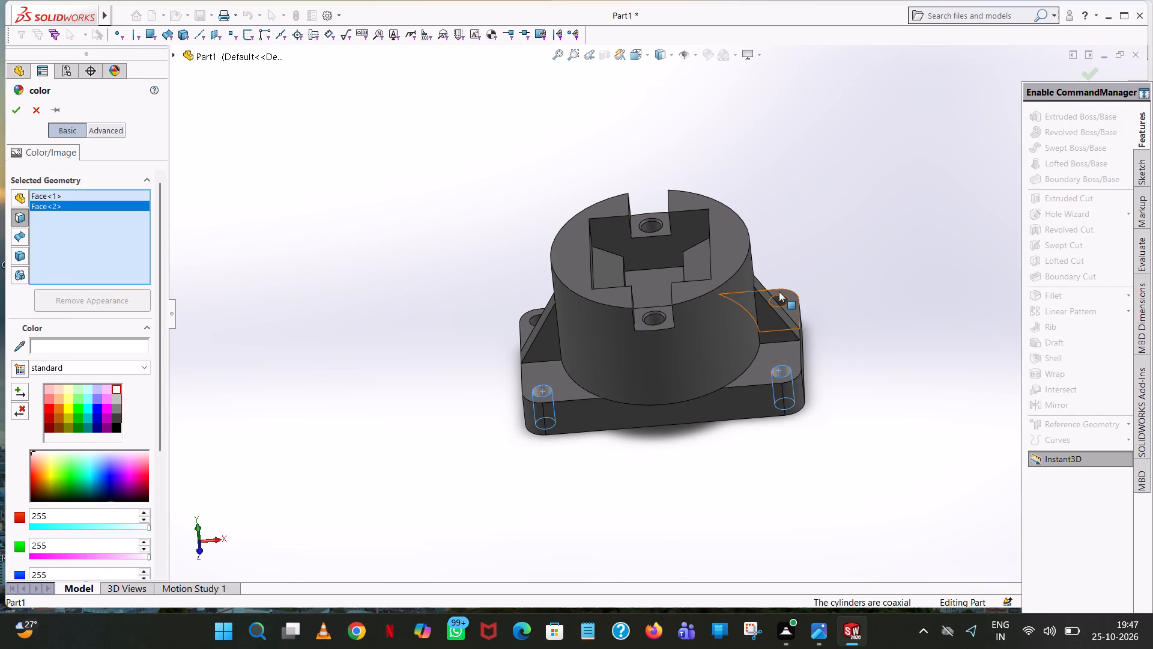
pyautogui.click(782, 299)
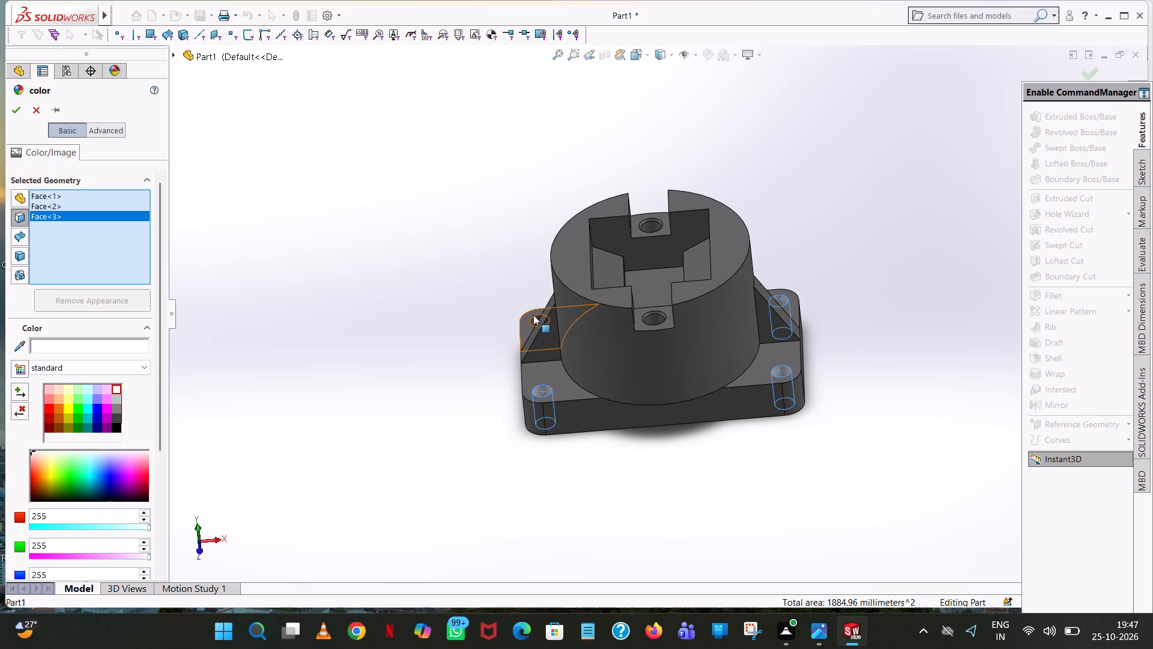
pyautogui.click(535, 319)
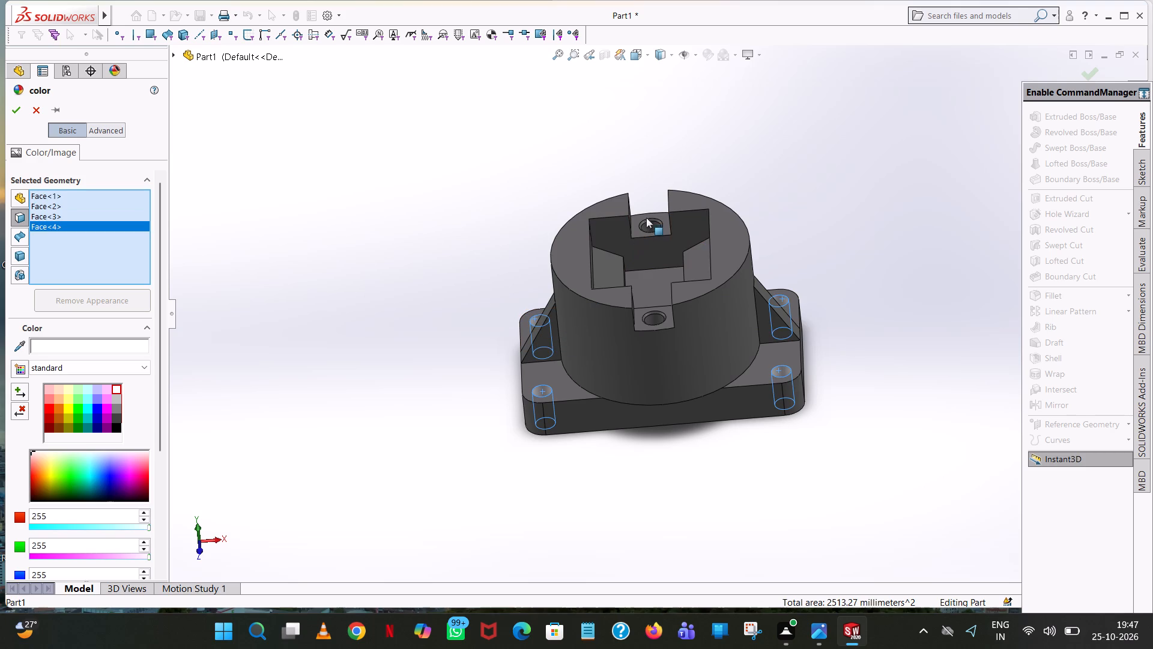
# Add the walls of both slot holes atop the cylinder, plus the front (+Z) hole's bottom and chamfer faces, to the white colour selection.
pyautogui.click(652, 227)
pyautogui.scroll(1, 650, 224)
pyautogui.moveTo(644, 249); pyautogui.dragTo(659, 341, button='middle')
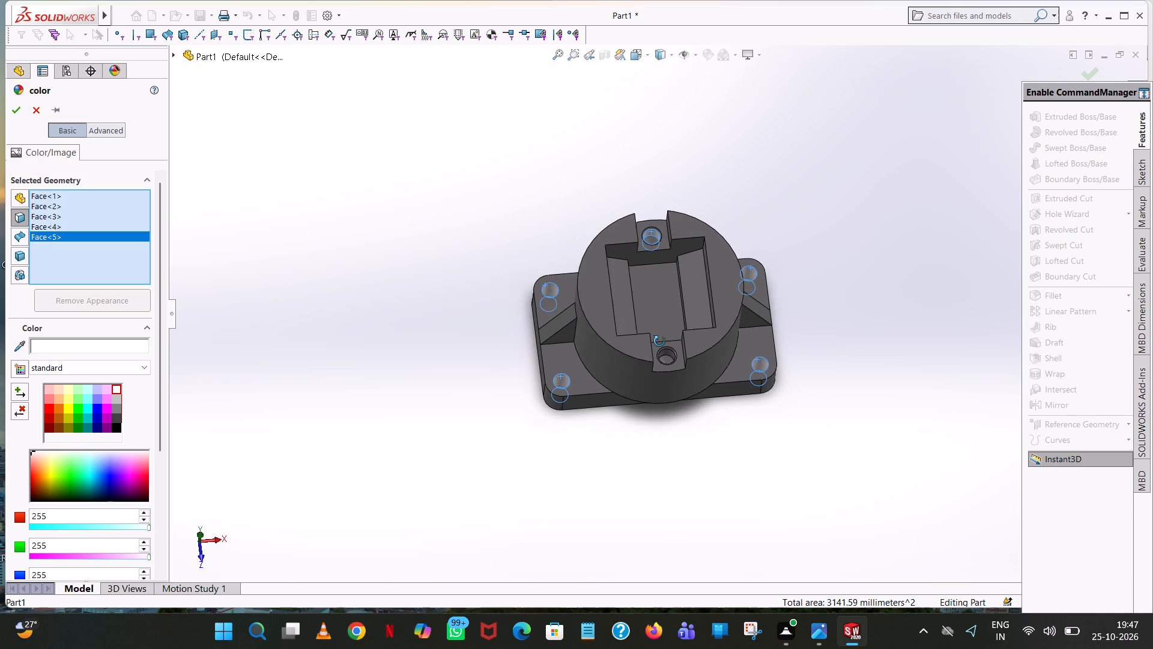
pyautogui.moveTo(659, 341); pyautogui.dragTo(659, 342, button='middle')
pyautogui.click(671, 357)
pyautogui.scroll(-8, 670, 349)
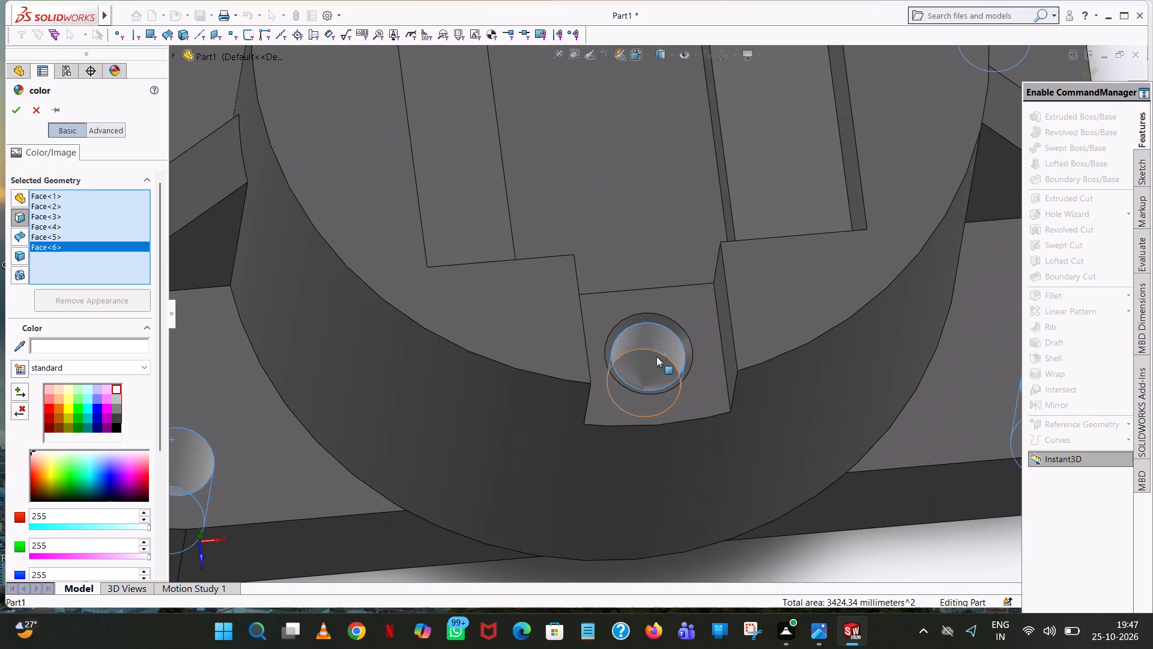
pyautogui.click(650, 364)
pyautogui.moveTo(652, 344); pyautogui.dragTo(640, 321, button='middle')
pyautogui.click(637, 312)
pyautogui.scroll(5, 656, 287)
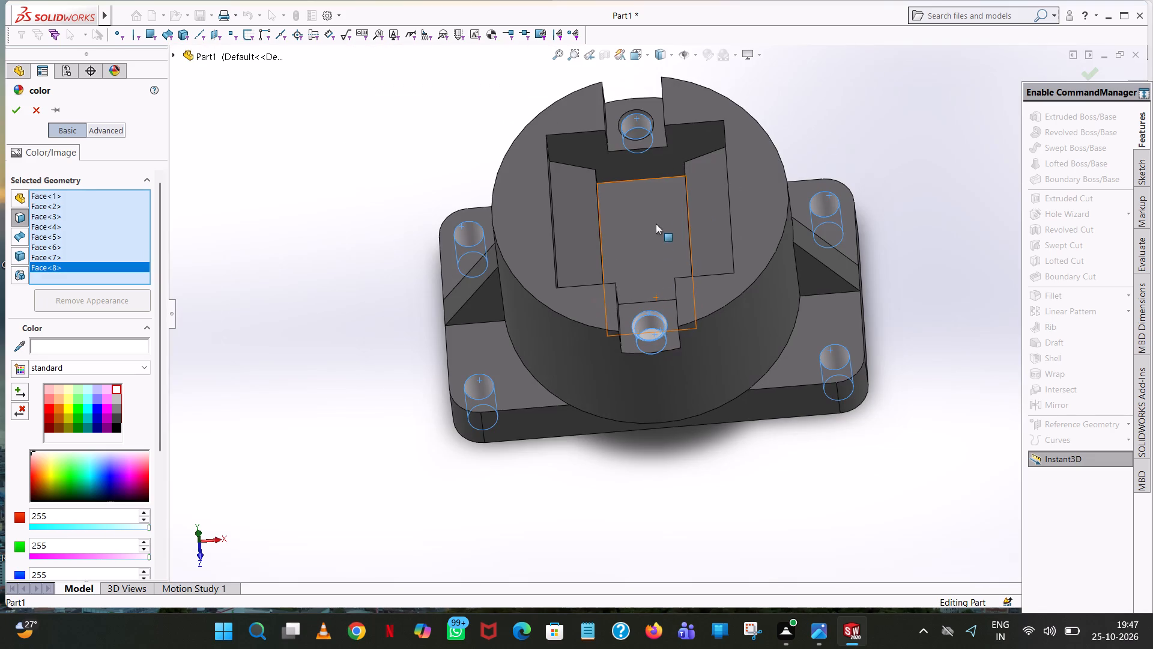
# Add the rear (-Z) slot hole's bottom and chamfer faces to the selection and apply white (RGB 255, 255, 255) to all selected faces.
pyautogui.scroll(-10, 631, 114)
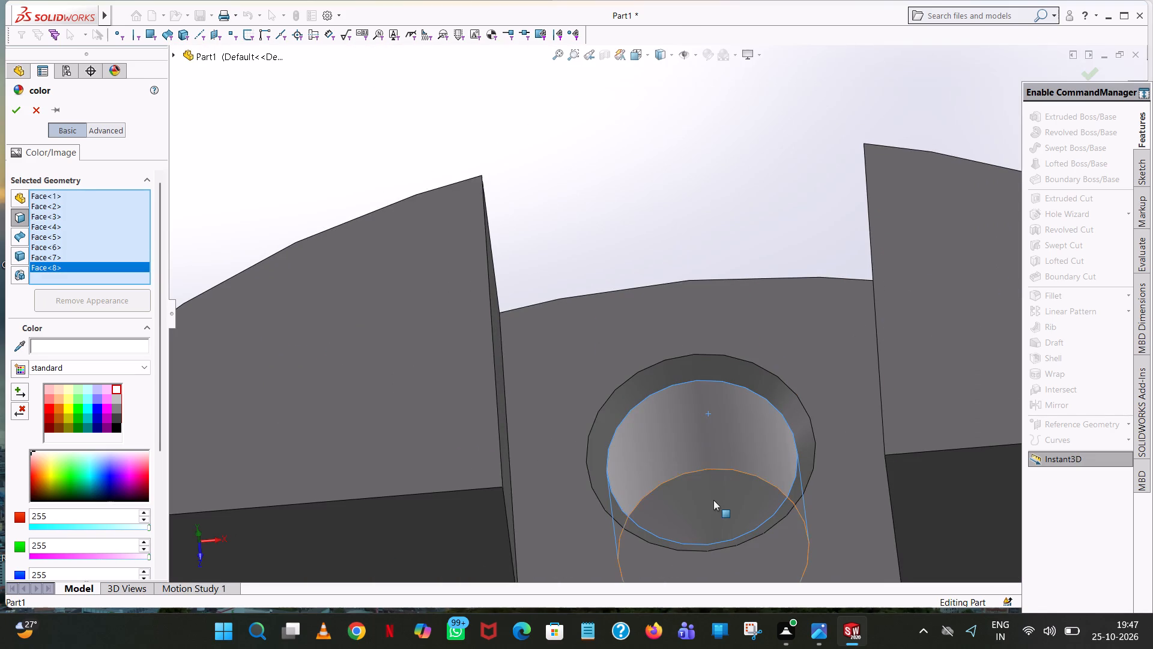
pyautogui.click(713, 500)
pyautogui.click(713, 373)
pyautogui.scroll(3, 708, 374)
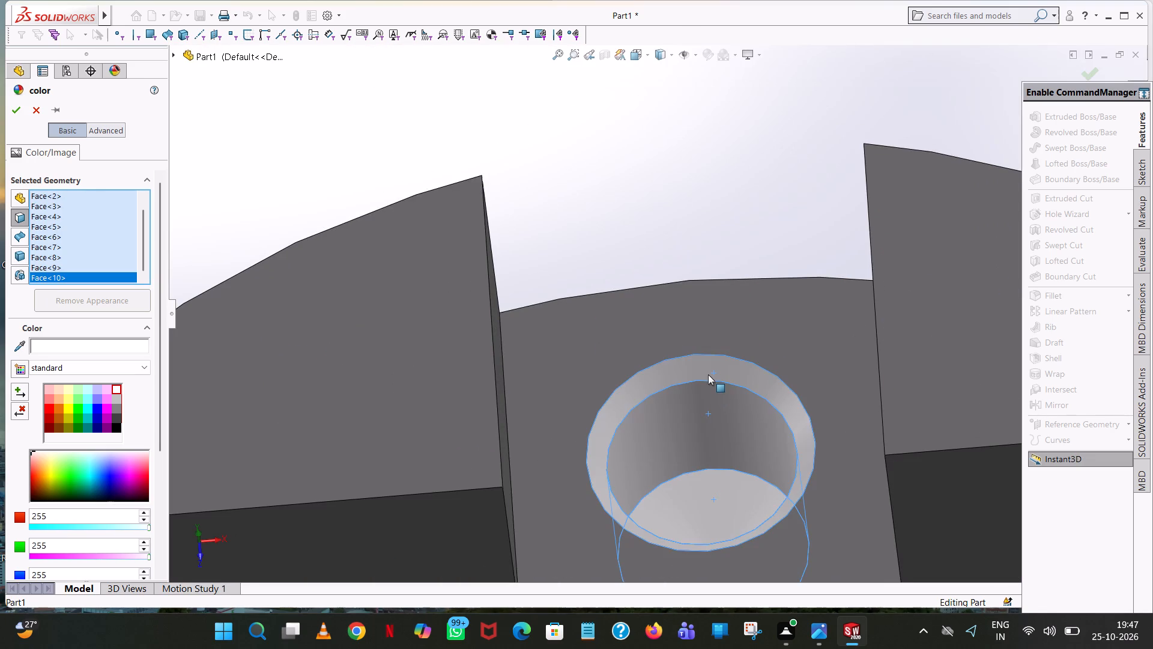
pyautogui.scroll(16, 708, 374)
pyautogui.scroll(-5, 759, 397)
pyautogui.scroll(7, 760, 408)
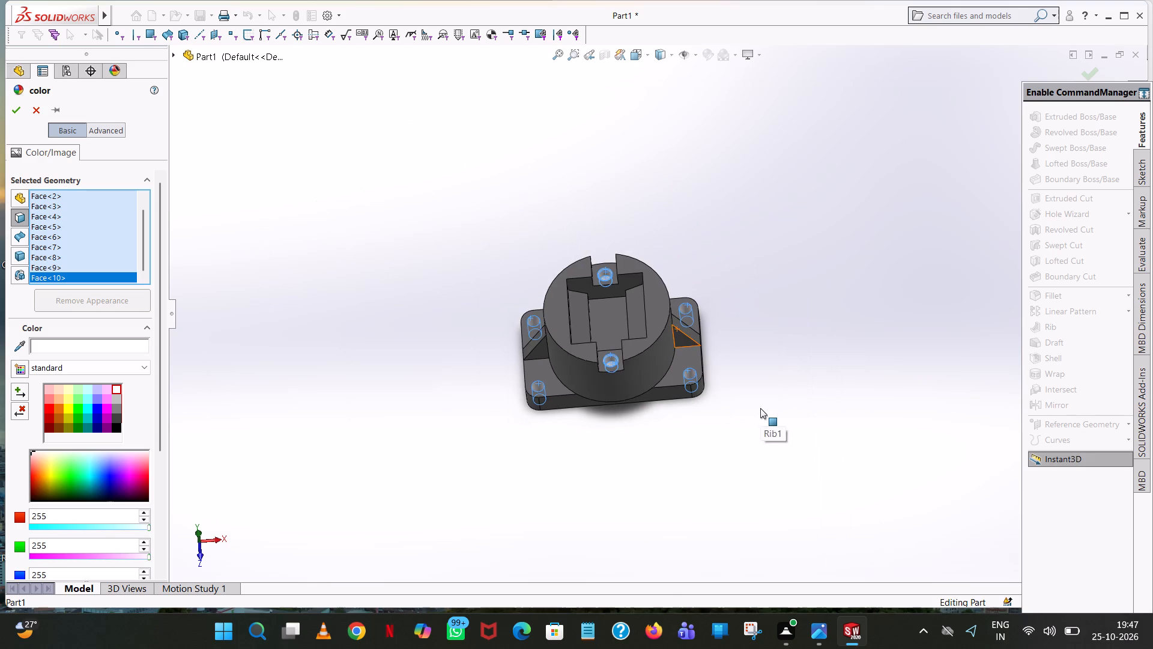
pyautogui.moveTo(760, 409); pyautogui.dragTo(773, 383, button='middle')
pyautogui.scroll(1, 761, 478)
pyautogui.scroll(-1, 773, 383)
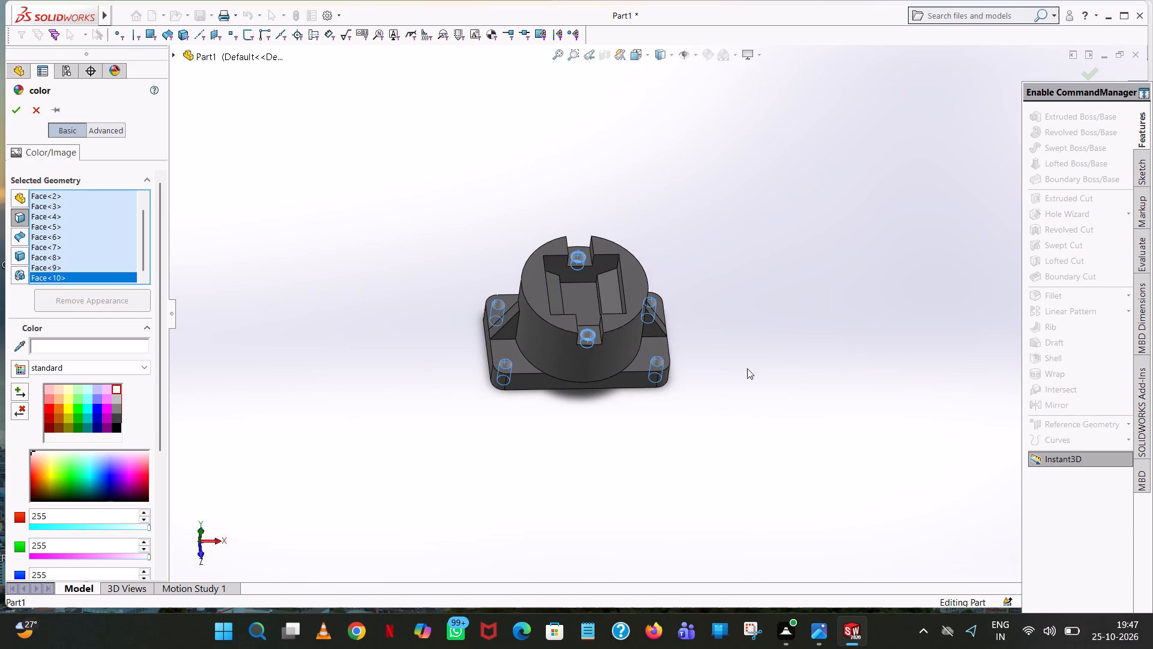
pyautogui.click(14, 109)
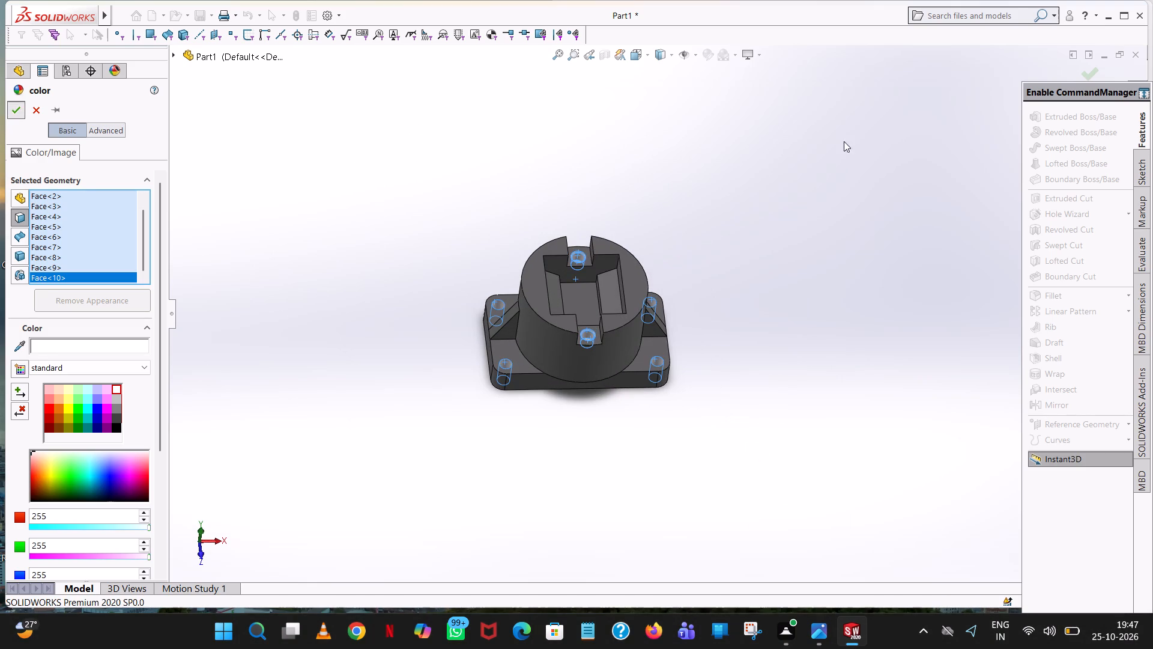
pyautogui.click(670, 192)
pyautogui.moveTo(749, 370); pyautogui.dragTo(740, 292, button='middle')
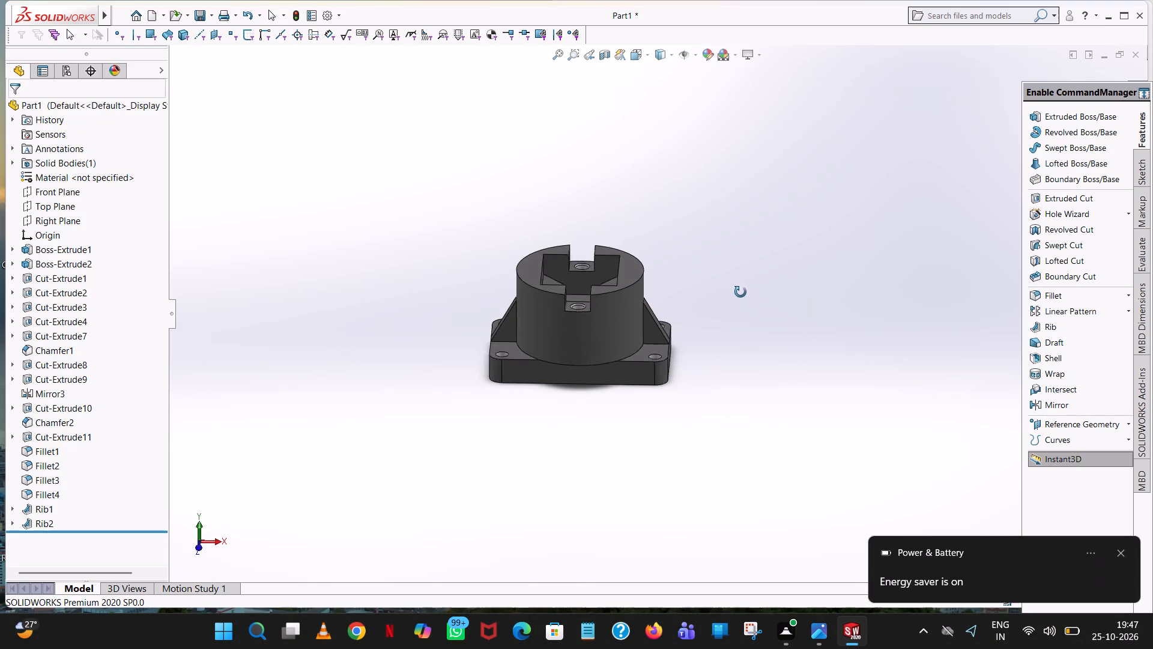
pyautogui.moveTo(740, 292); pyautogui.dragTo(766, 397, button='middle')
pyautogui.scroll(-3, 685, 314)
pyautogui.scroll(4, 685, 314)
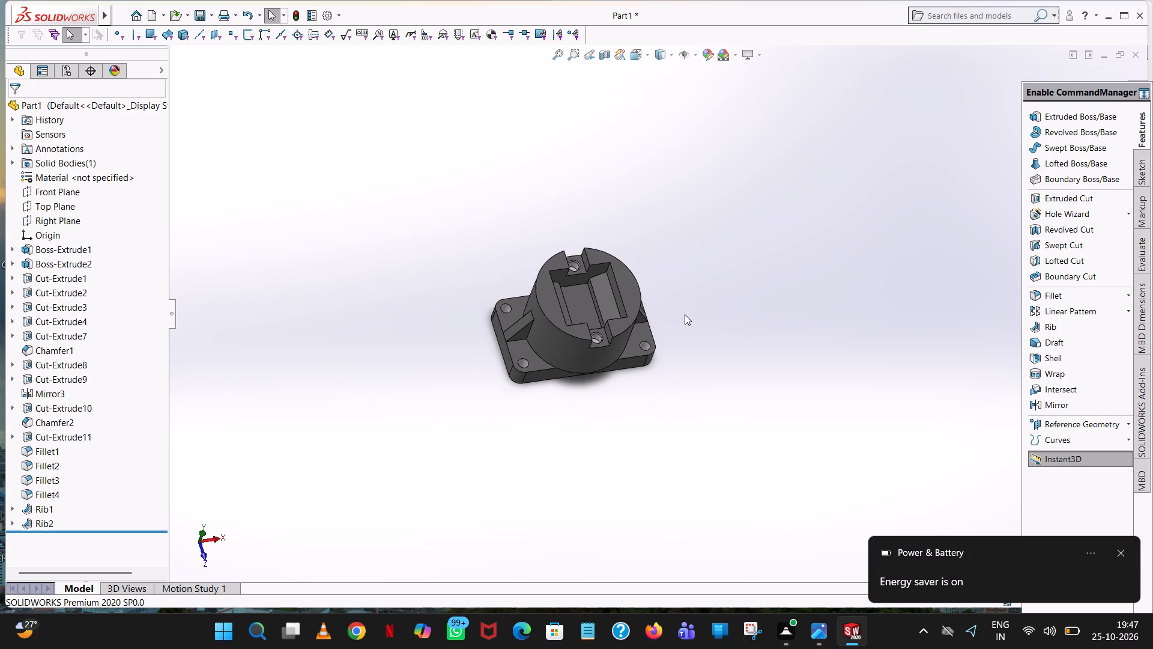
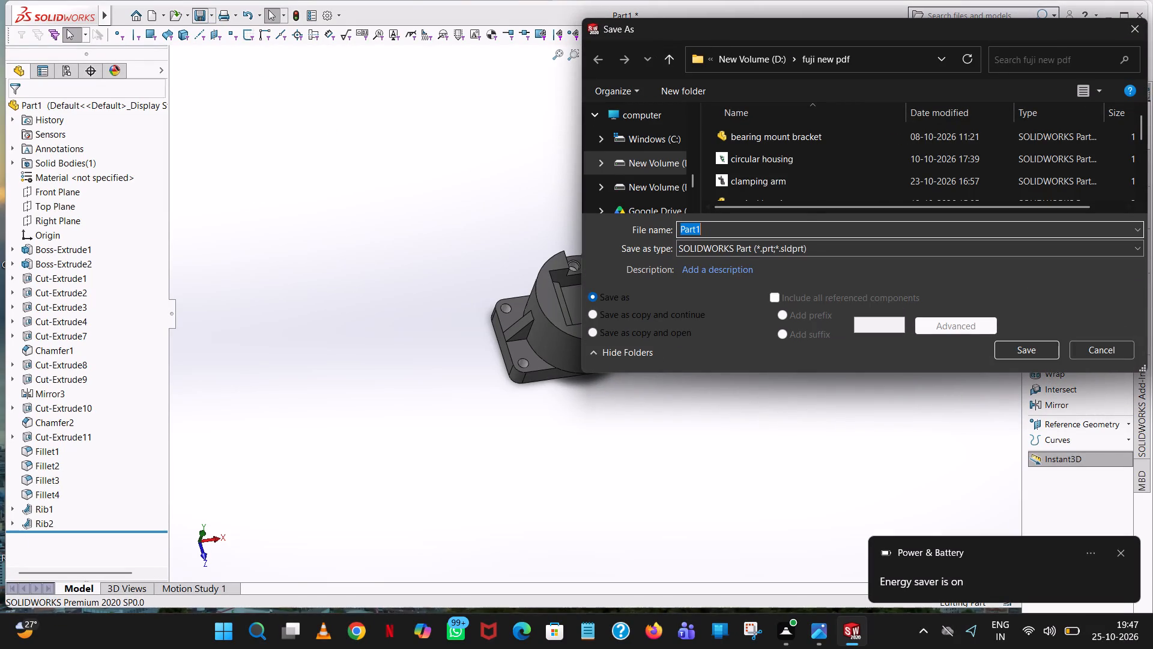
# Save the part as an Adobe PDF named "symentrical flaged" in the "fuji new pdf" folder on drive D.
pyautogui.write('symentrical flaged')
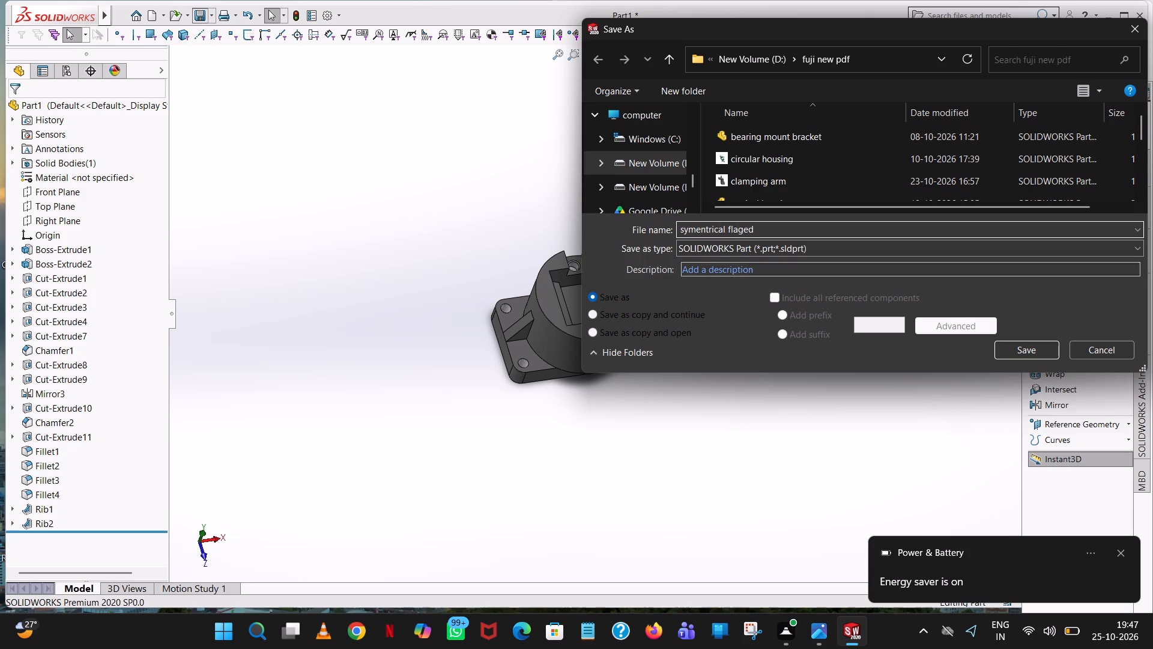
pyautogui.click(769, 245)
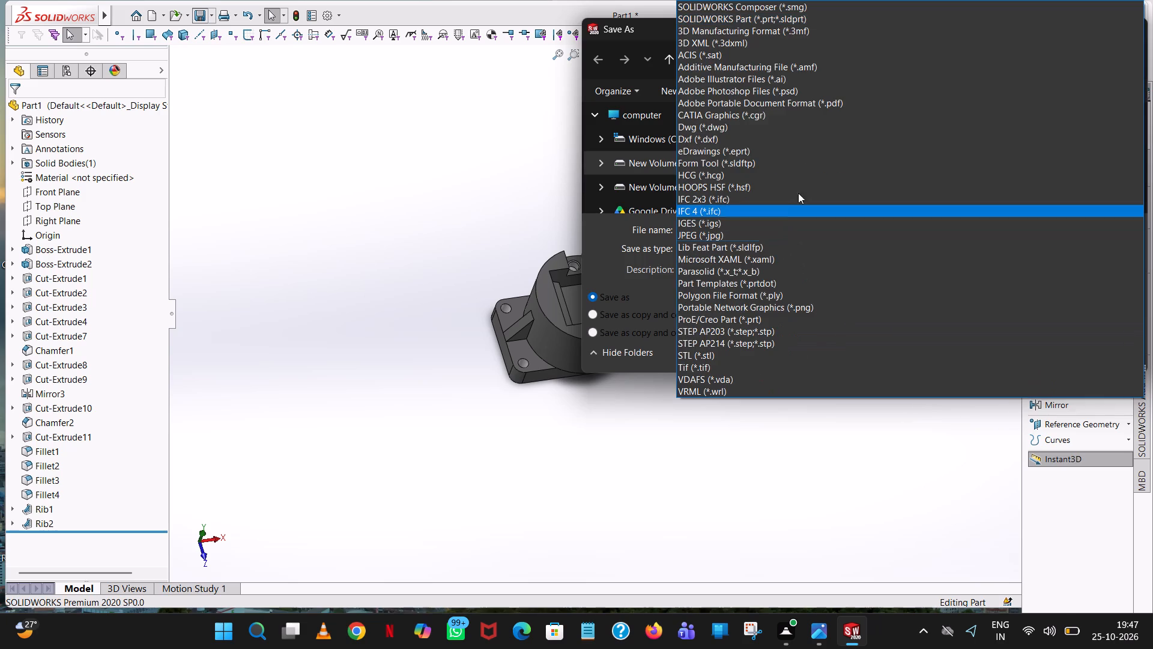
pyautogui.click(822, 108)
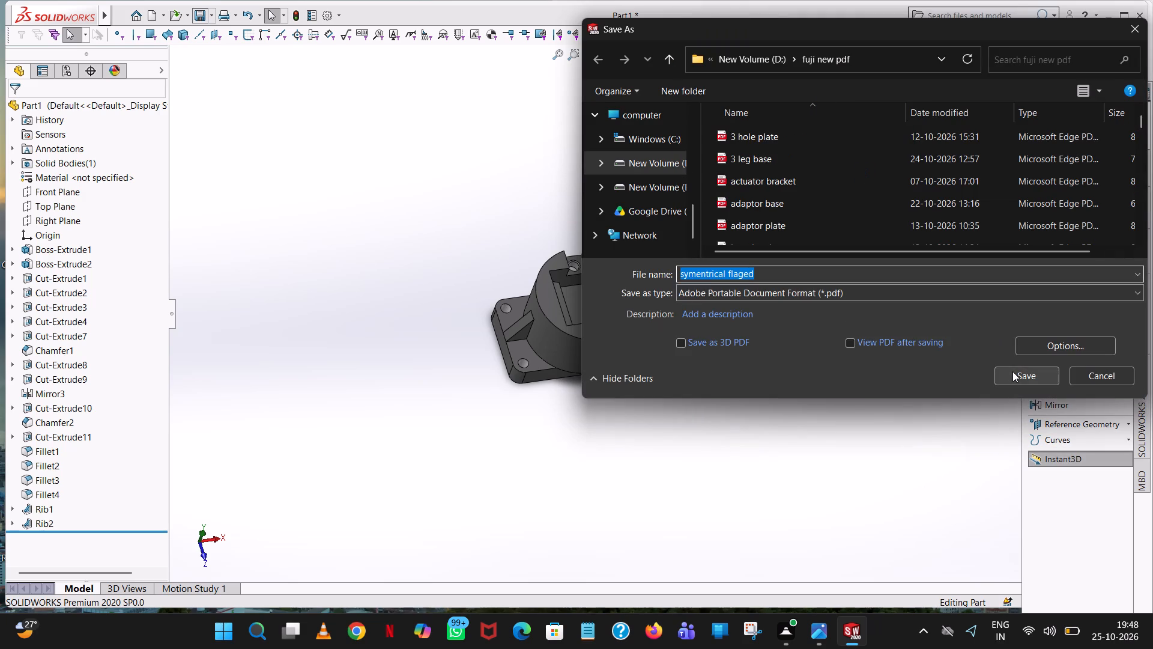
pyautogui.click(1013, 371)
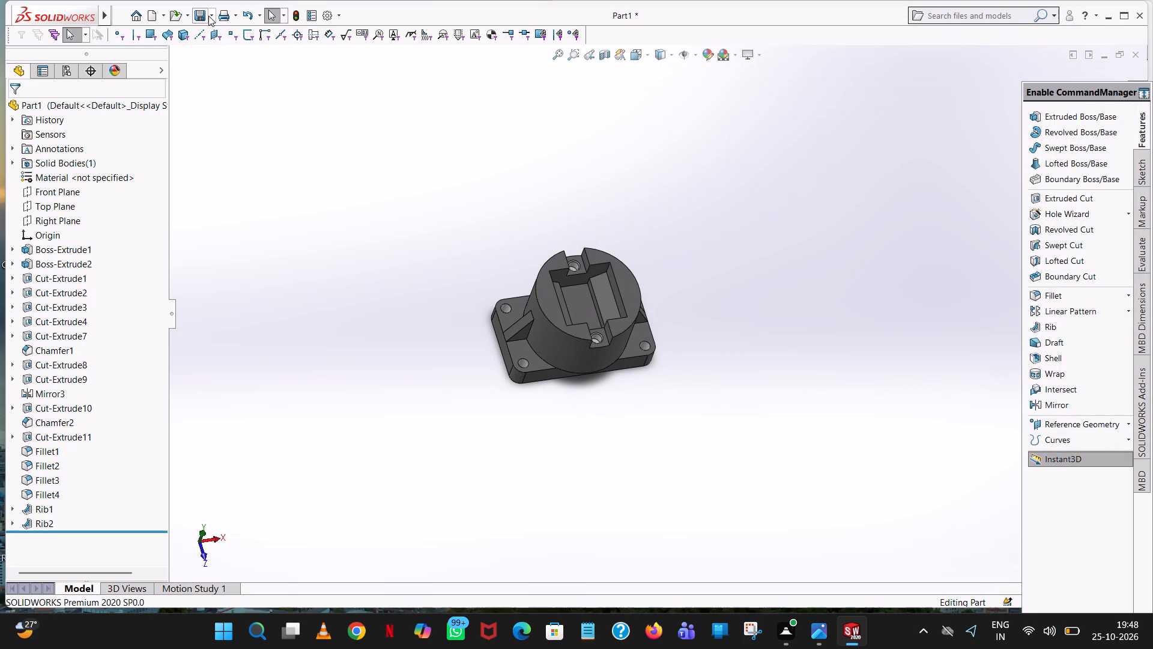
# Save the model as a SOLIDWORKS part named "symentrical flaged" in the "fuji new design" folder on drive D.
pyautogui.click(208, 15)
pyautogui.click(240, 49)
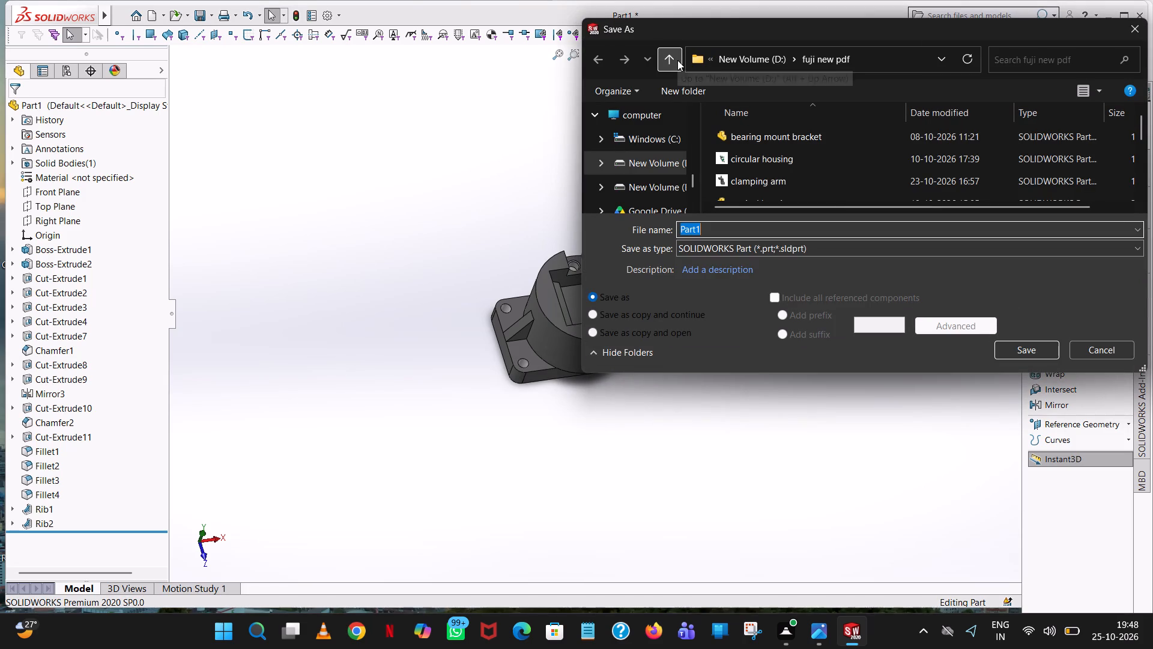
pyautogui.click(674, 56)
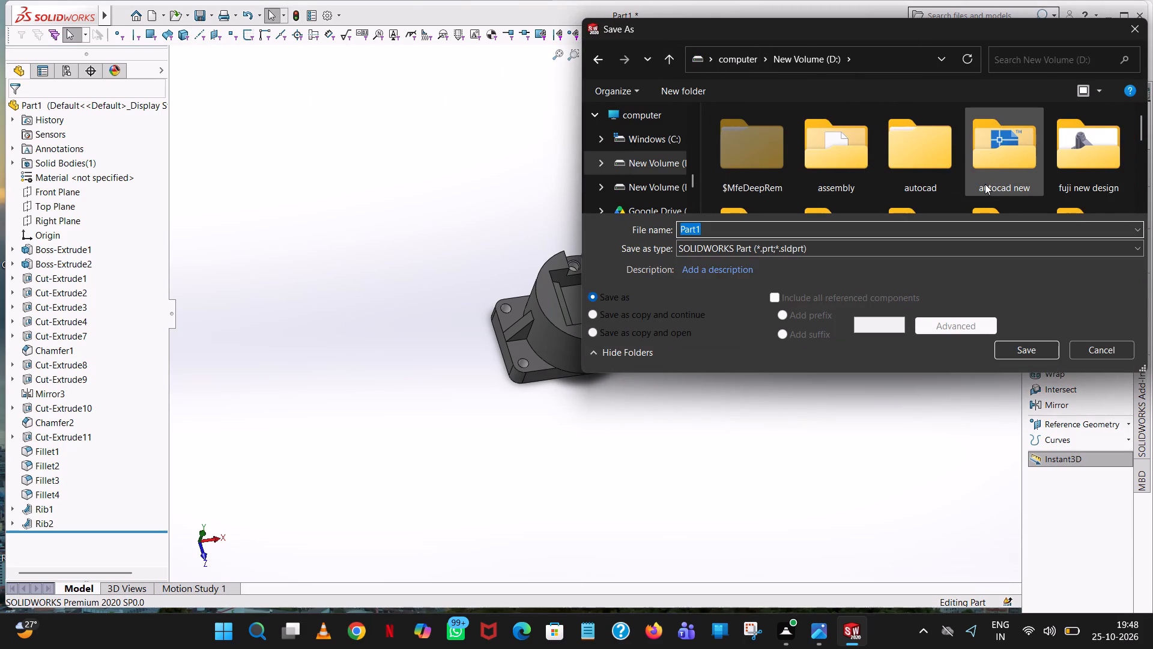
pyautogui.doubleClick(1079, 163)
pyautogui.click(776, 228)
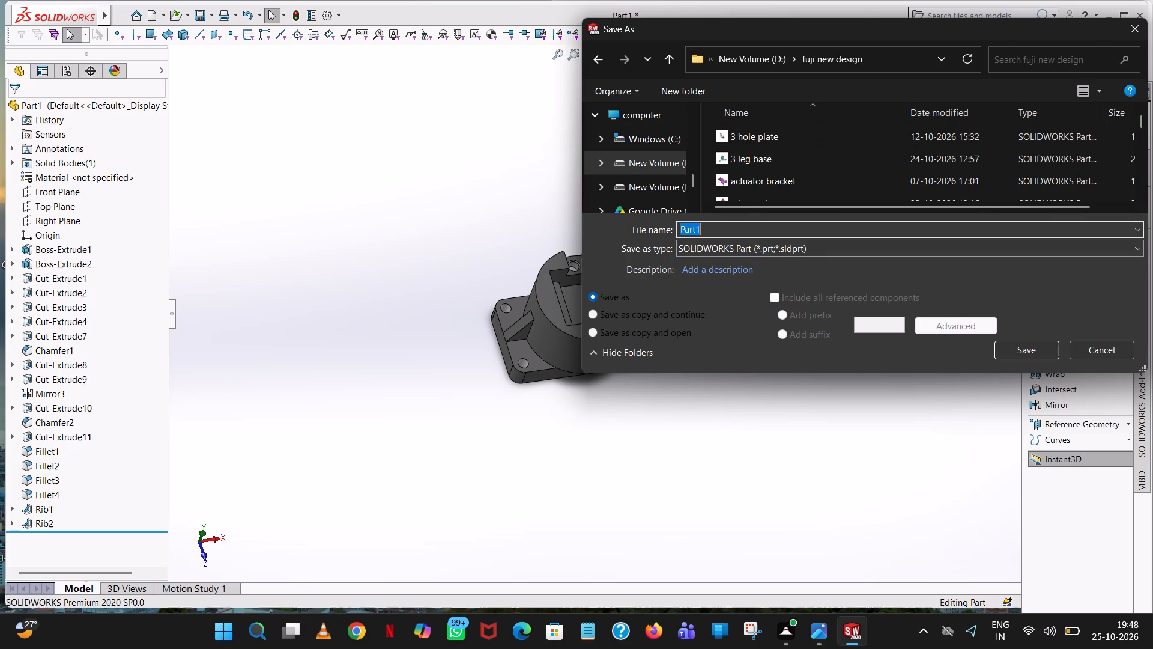
pyautogui.write('symen')
pyautogui.write('trical flg')
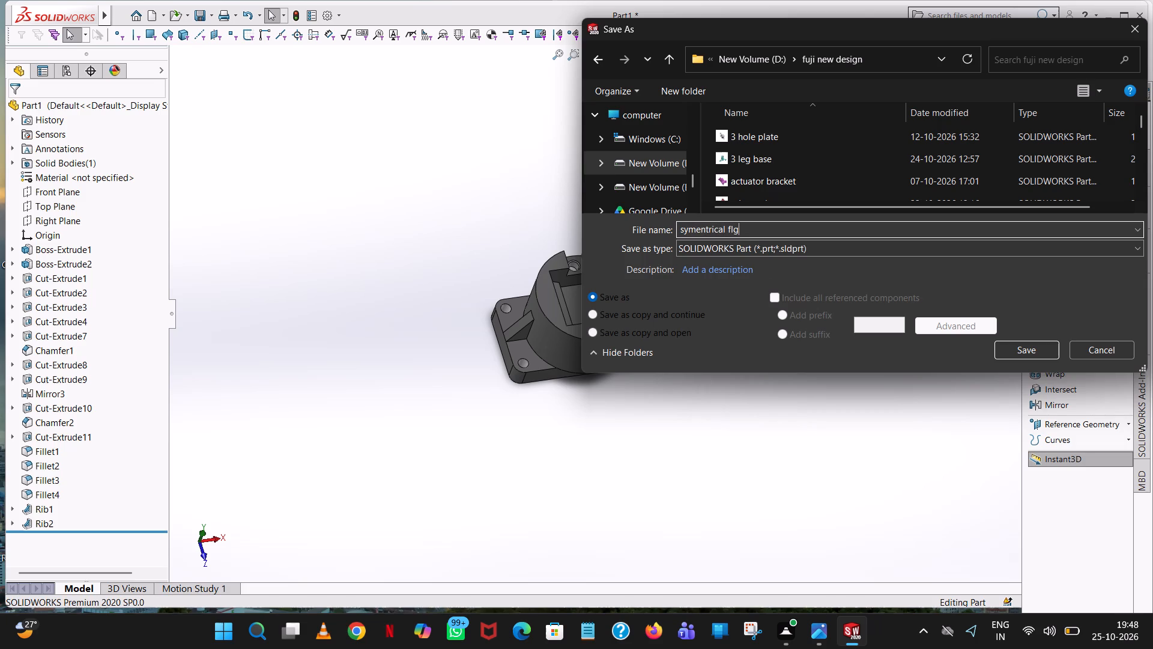
pyautogui.press('BackSpace')
pyautogui.write('aged')
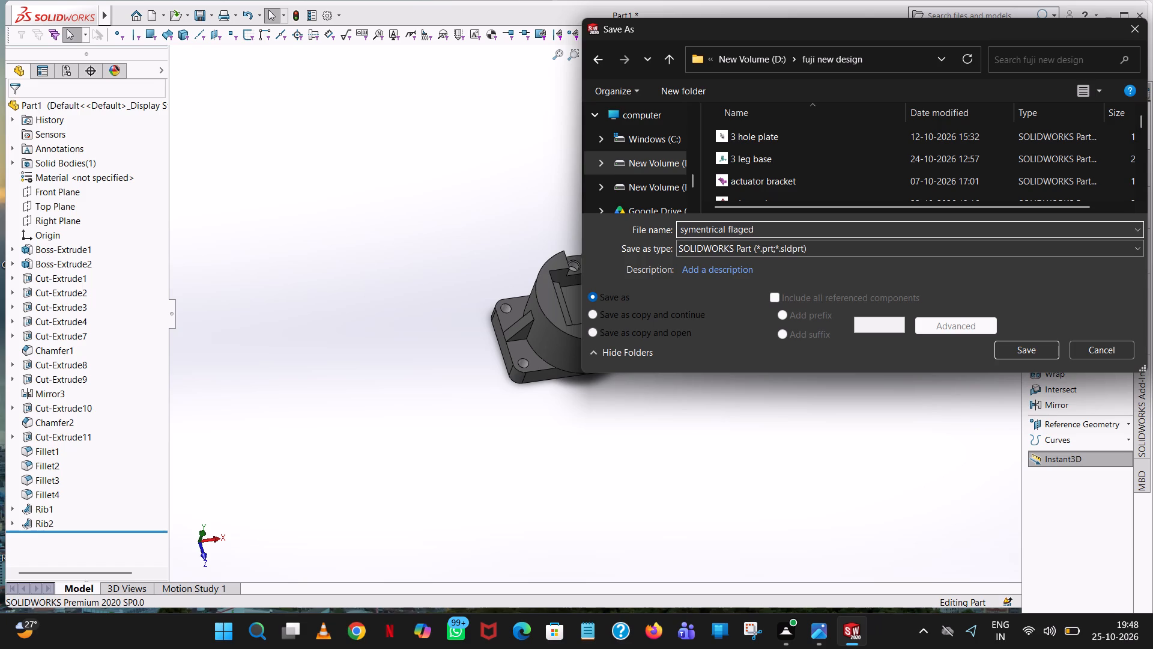
pyautogui.press('Return')
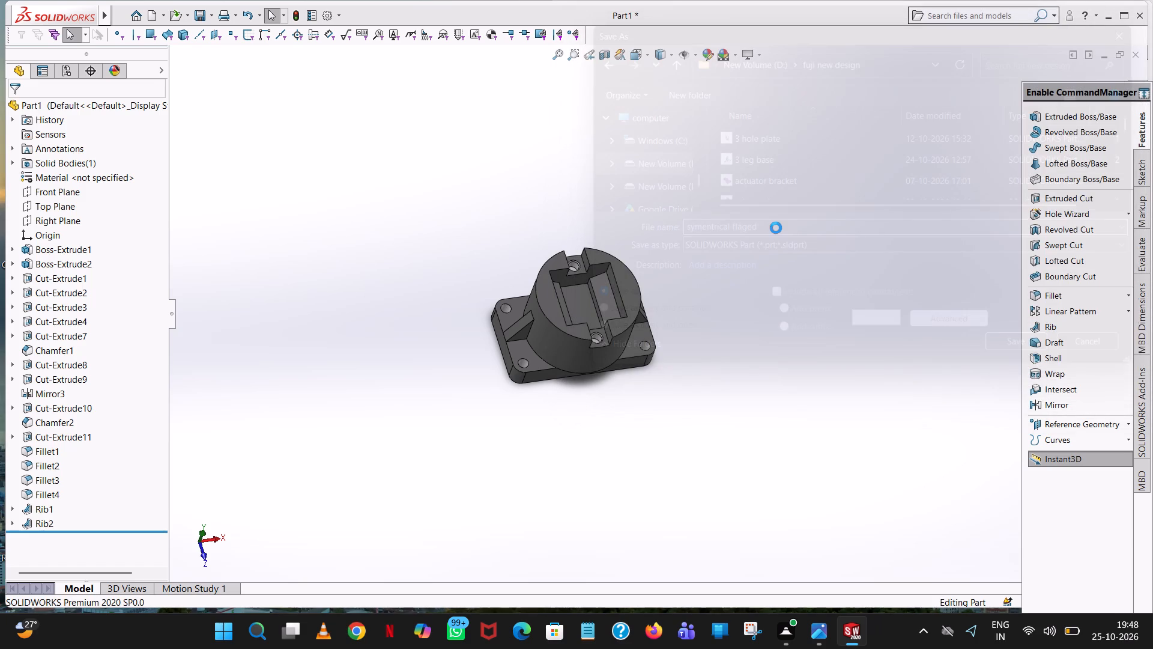